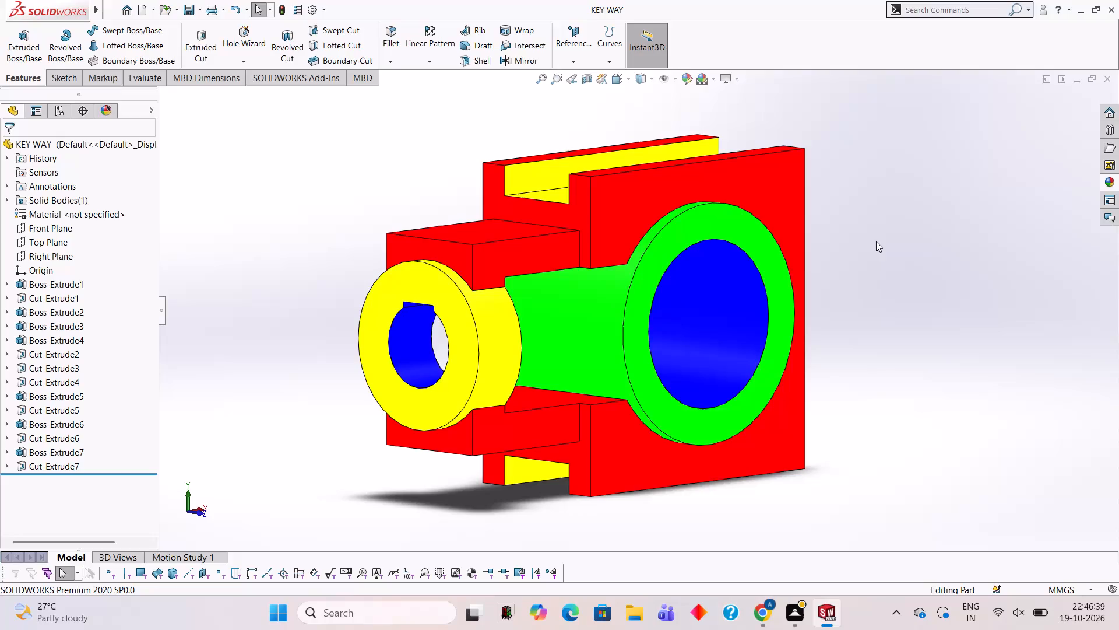
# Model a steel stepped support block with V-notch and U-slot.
# Close the KEY WAY part and create a new part document.
pyautogui.click(1103, 73)
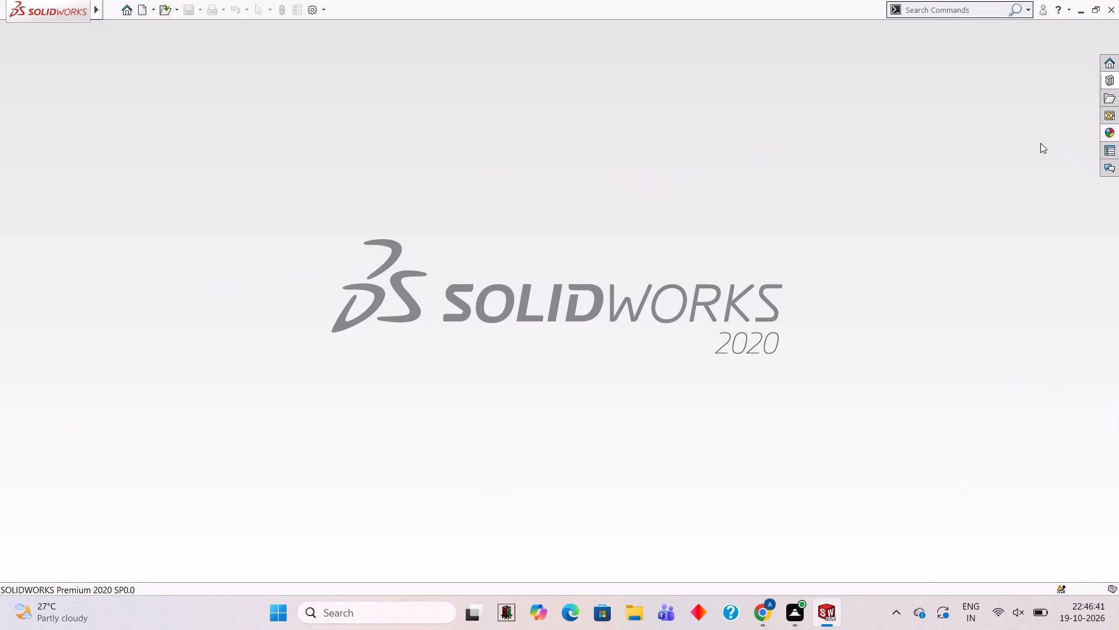
pyautogui.click(142, 15)
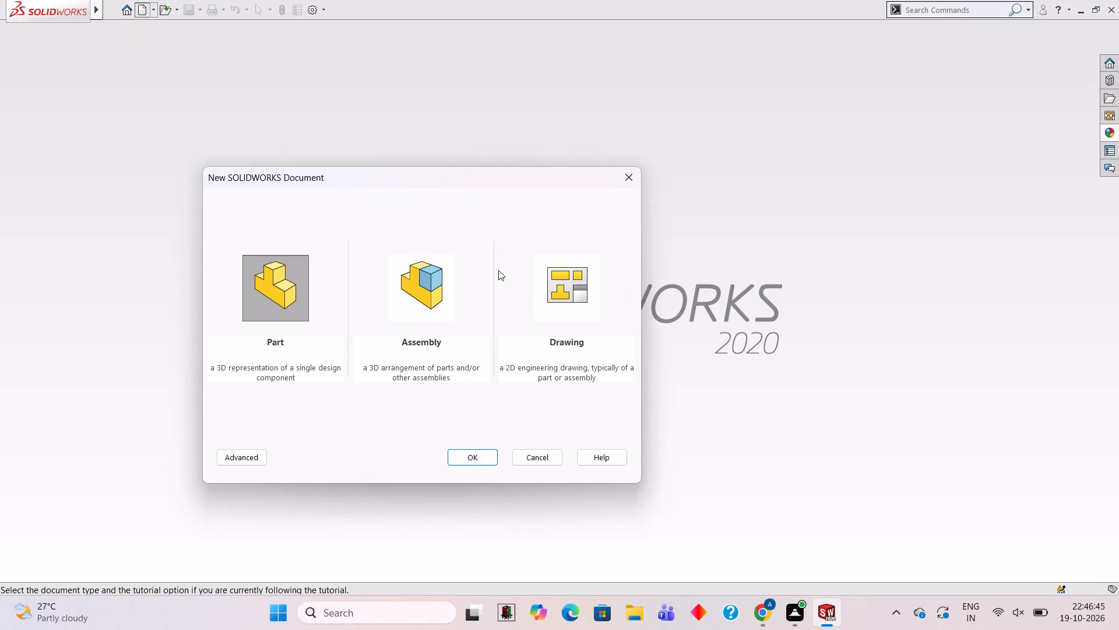
pyautogui.click(477, 452)
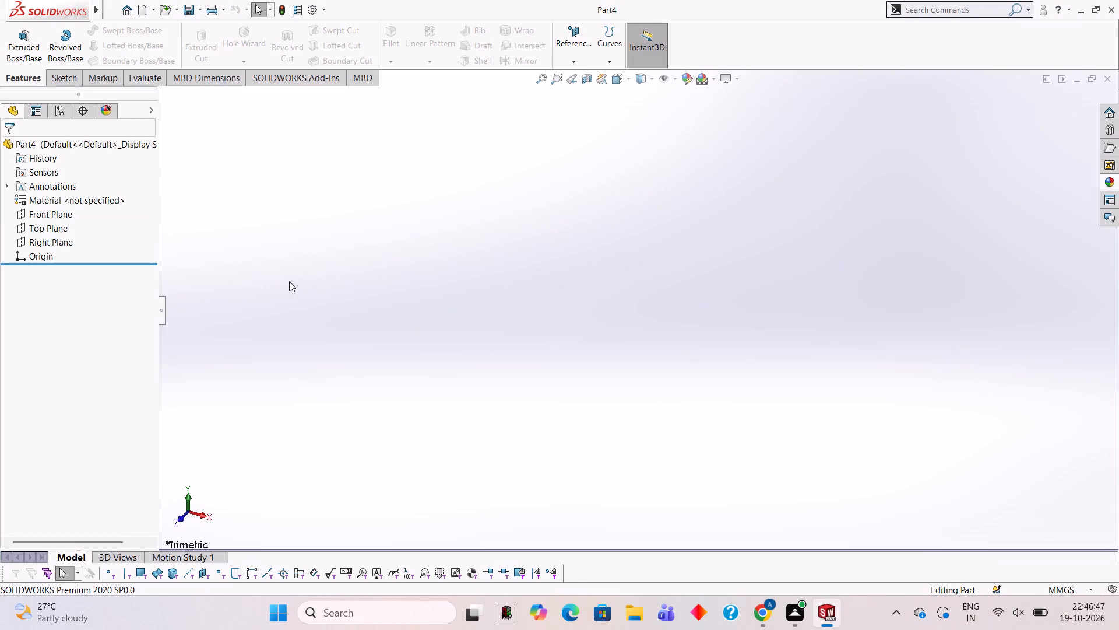
# Start a sketch on the Front Plane and draw a 60 mm horizontal line from the origin.
pyautogui.click(59, 215)
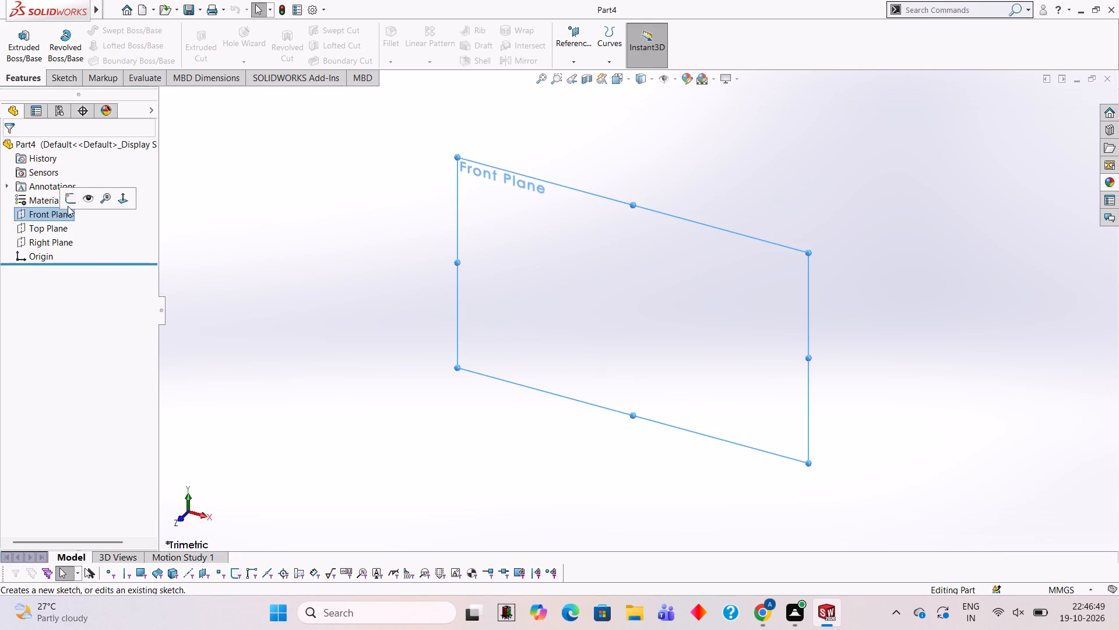
pyautogui.click(68, 204)
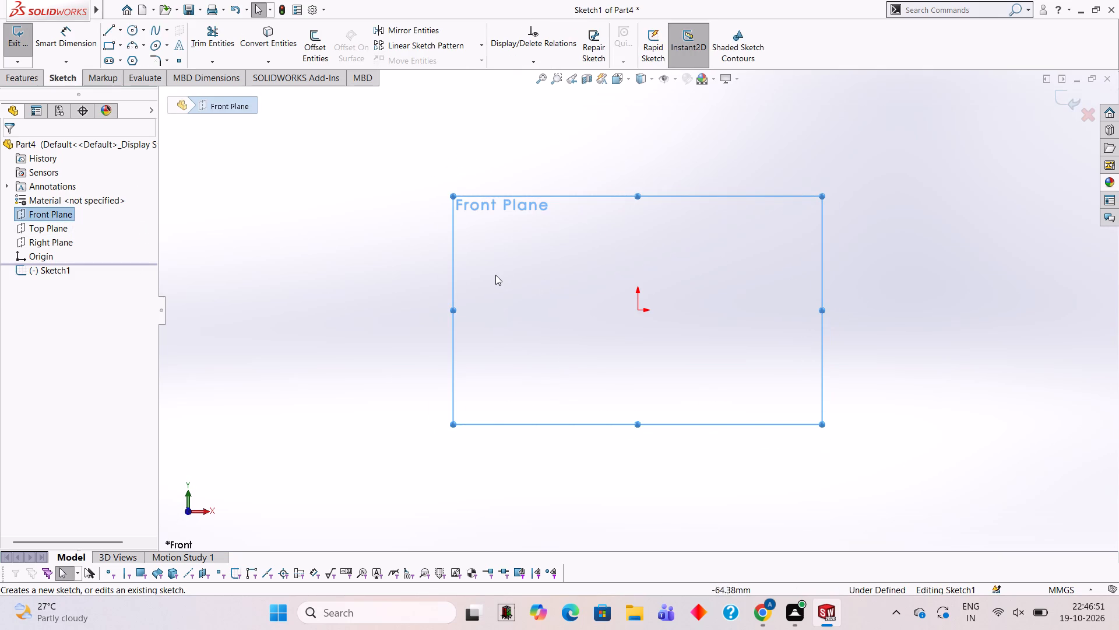
pyautogui.click(494, 275)
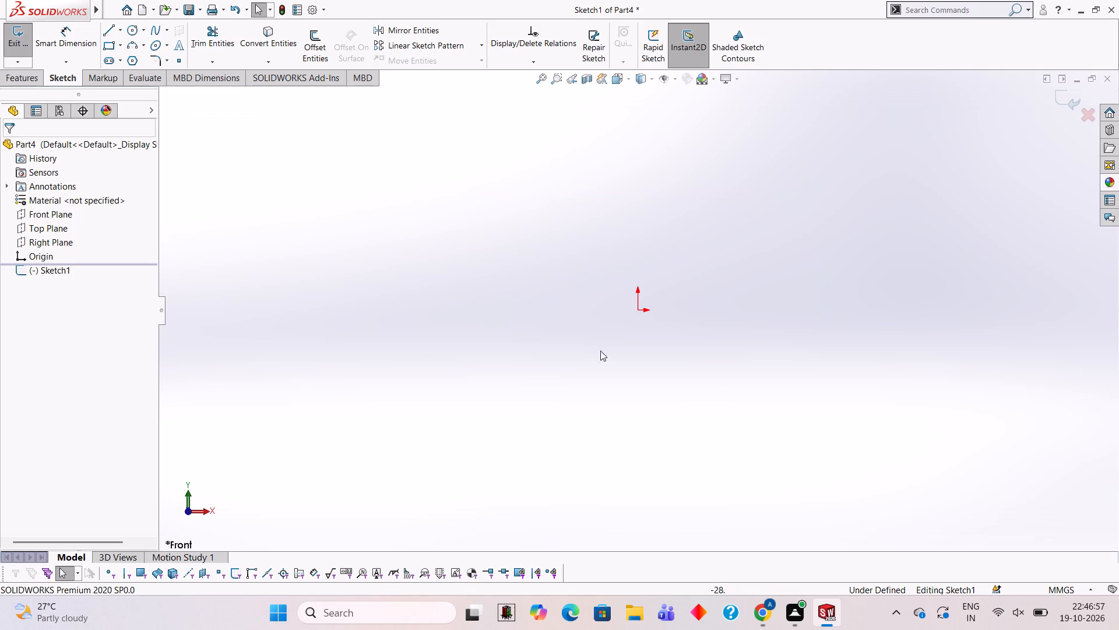
pyautogui.click(113, 30)
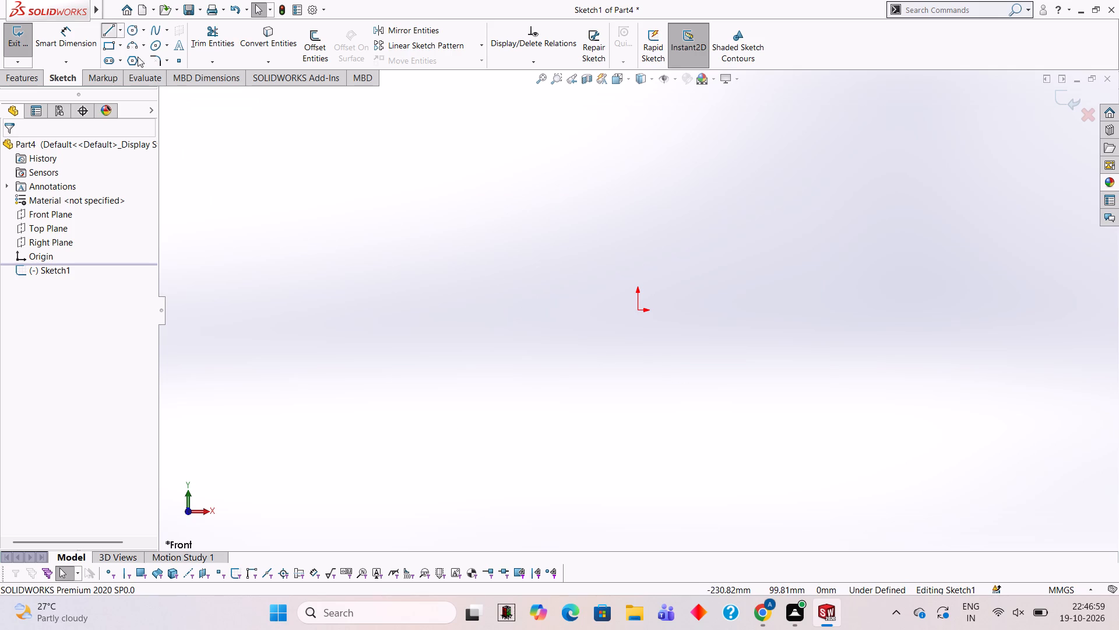
pyautogui.click(638, 311)
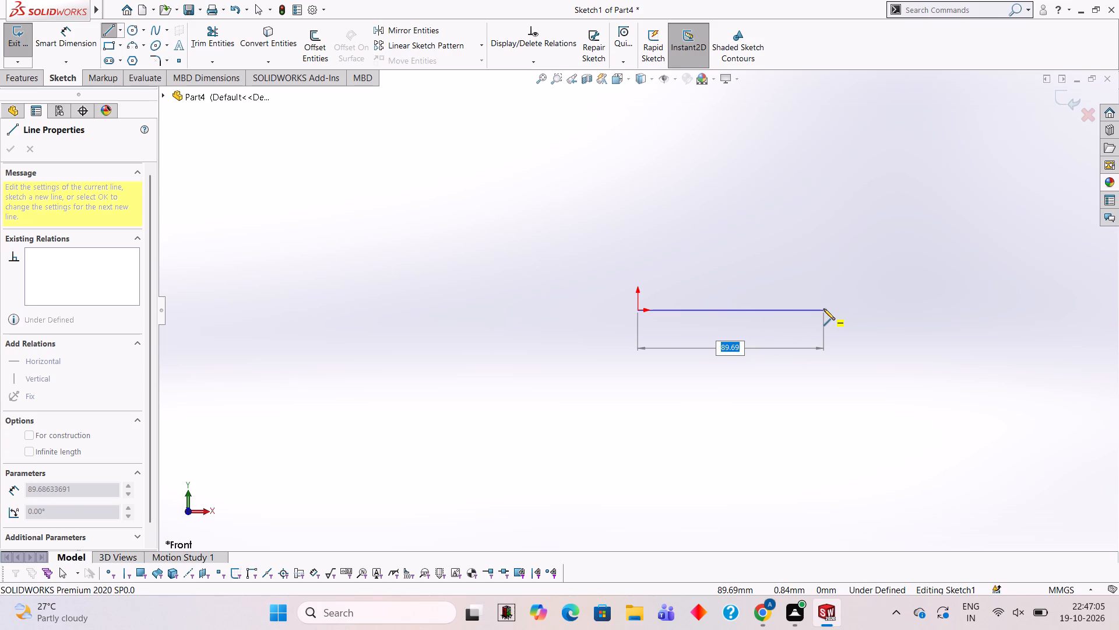
pyautogui.write('60')
pyautogui.press('Return')
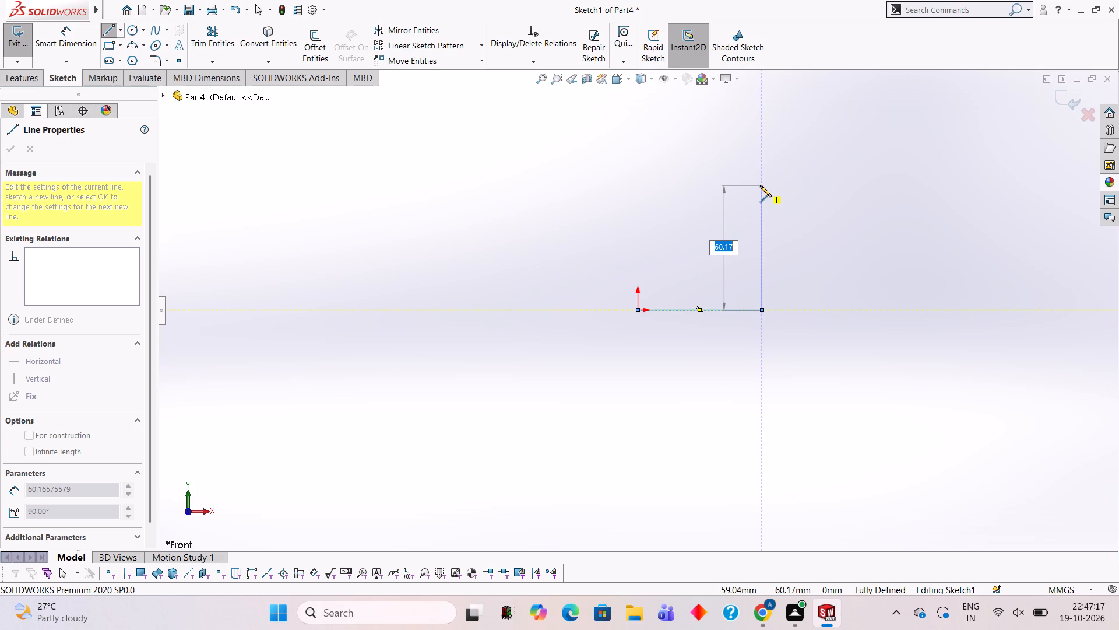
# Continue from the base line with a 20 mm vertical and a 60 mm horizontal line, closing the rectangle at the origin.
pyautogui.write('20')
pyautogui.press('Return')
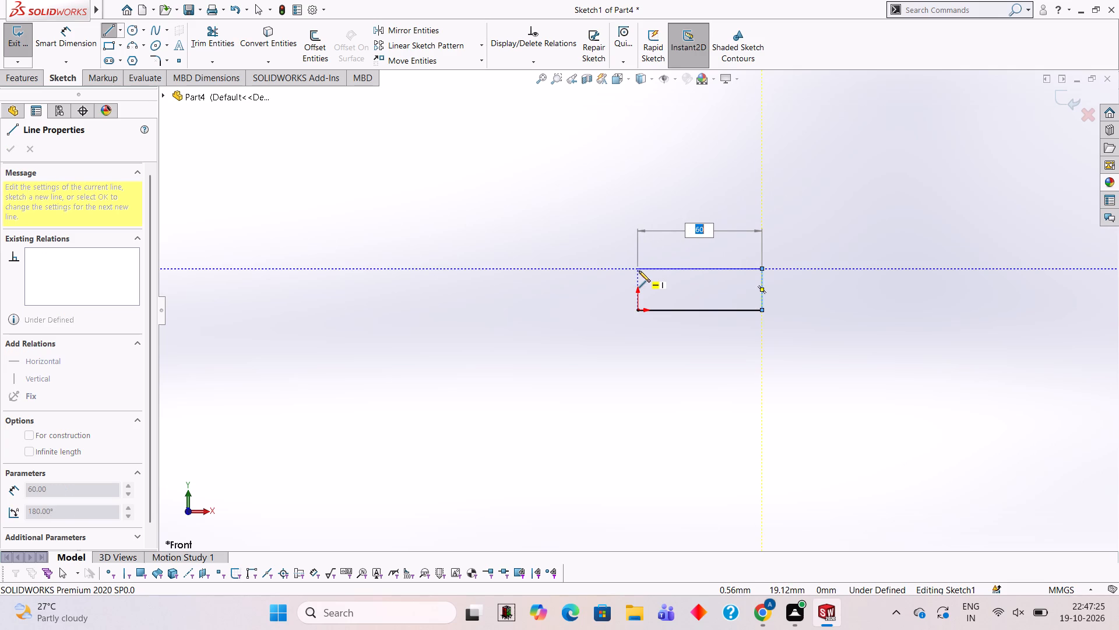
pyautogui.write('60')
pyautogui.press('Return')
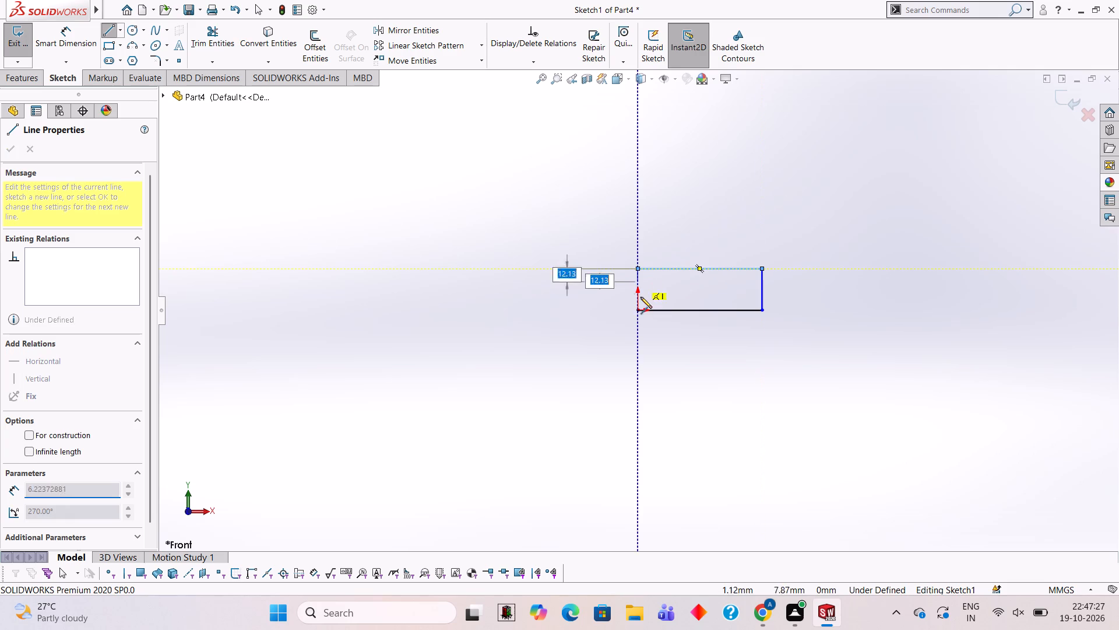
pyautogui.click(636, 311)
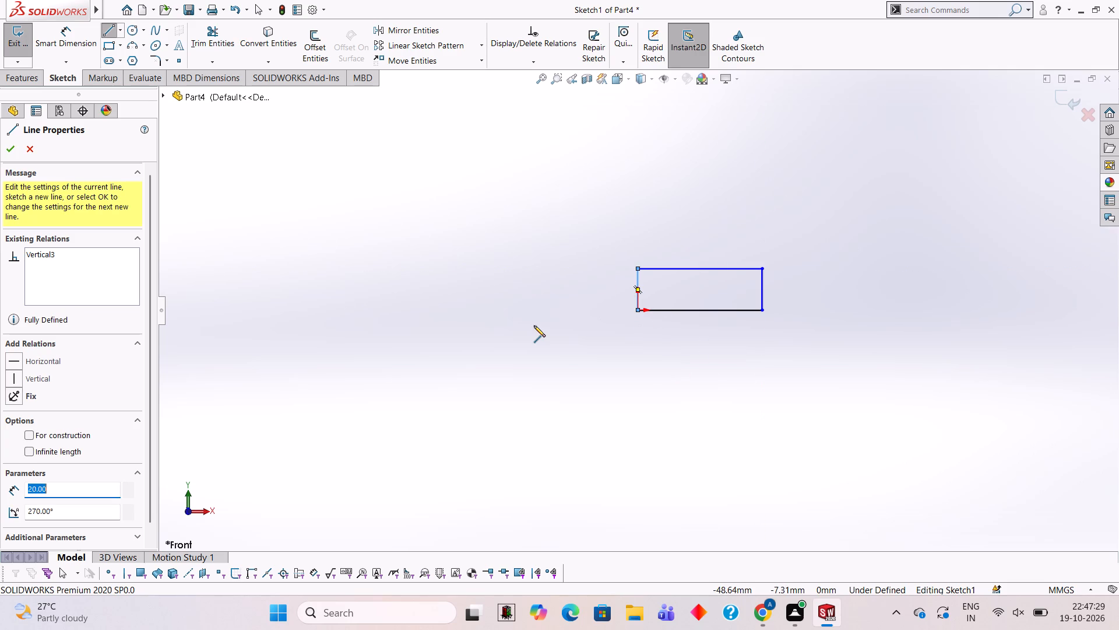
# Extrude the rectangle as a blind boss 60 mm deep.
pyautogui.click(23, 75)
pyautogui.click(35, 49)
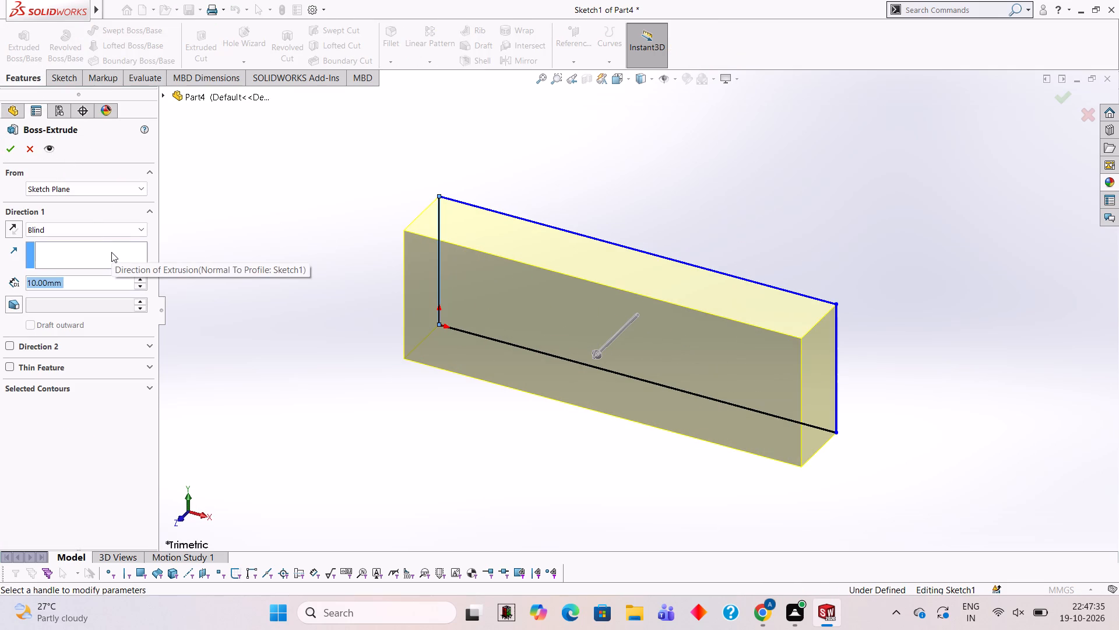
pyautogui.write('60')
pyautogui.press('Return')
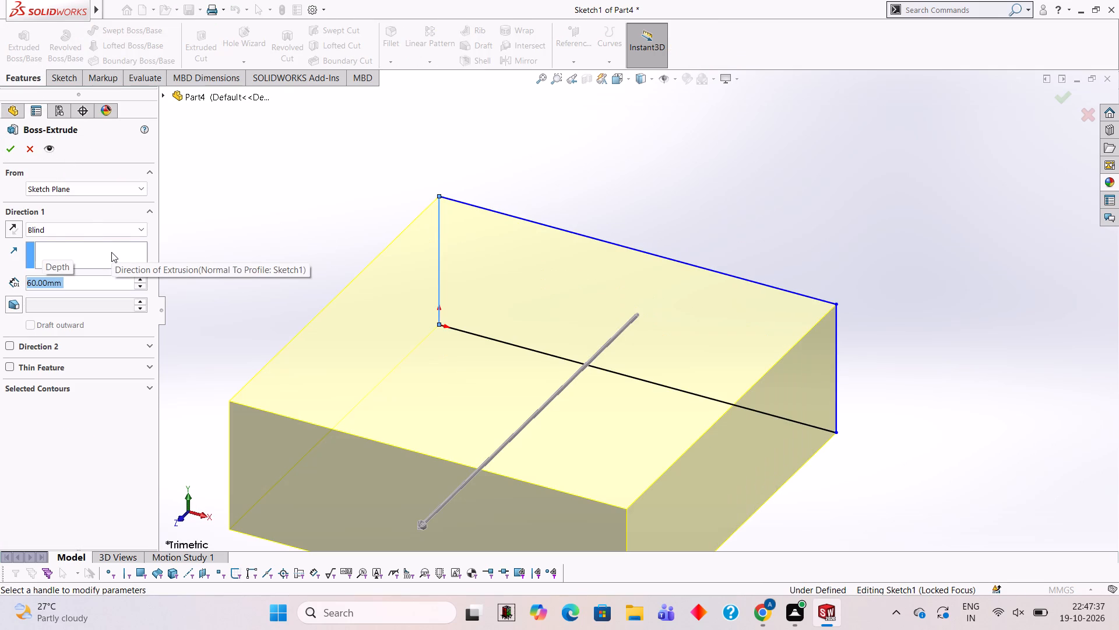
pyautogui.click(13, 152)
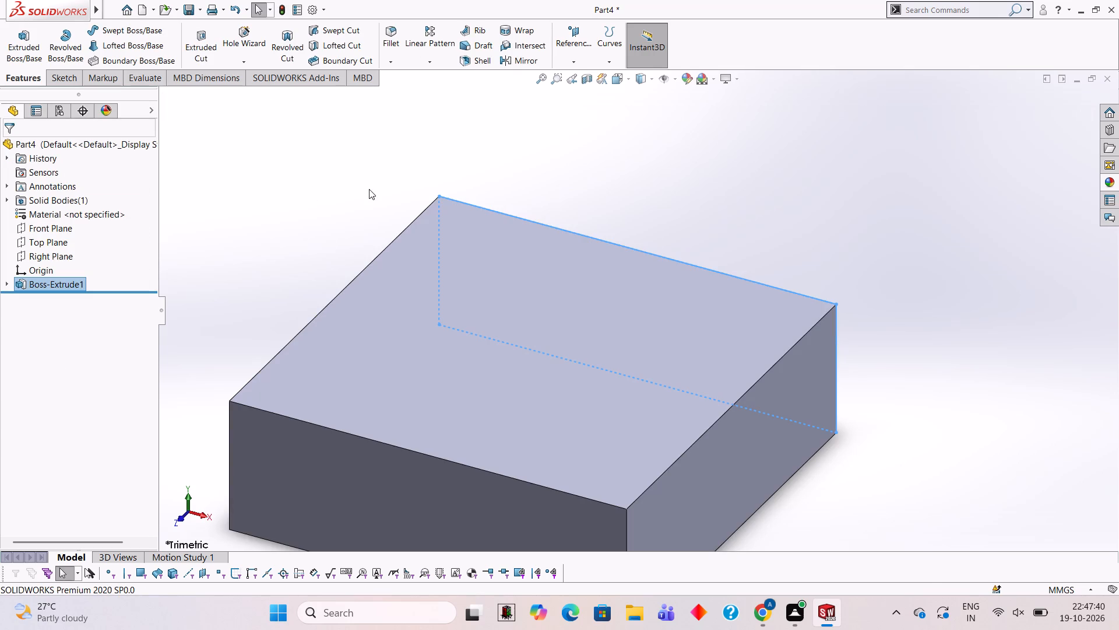
# Examine the extruded block's proportions at different zoom levels and viewing angles.
pyautogui.click(321, 181)
pyautogui.scroll(4, 403, 306)
pyautogui.scroll(-1, 435, 298)
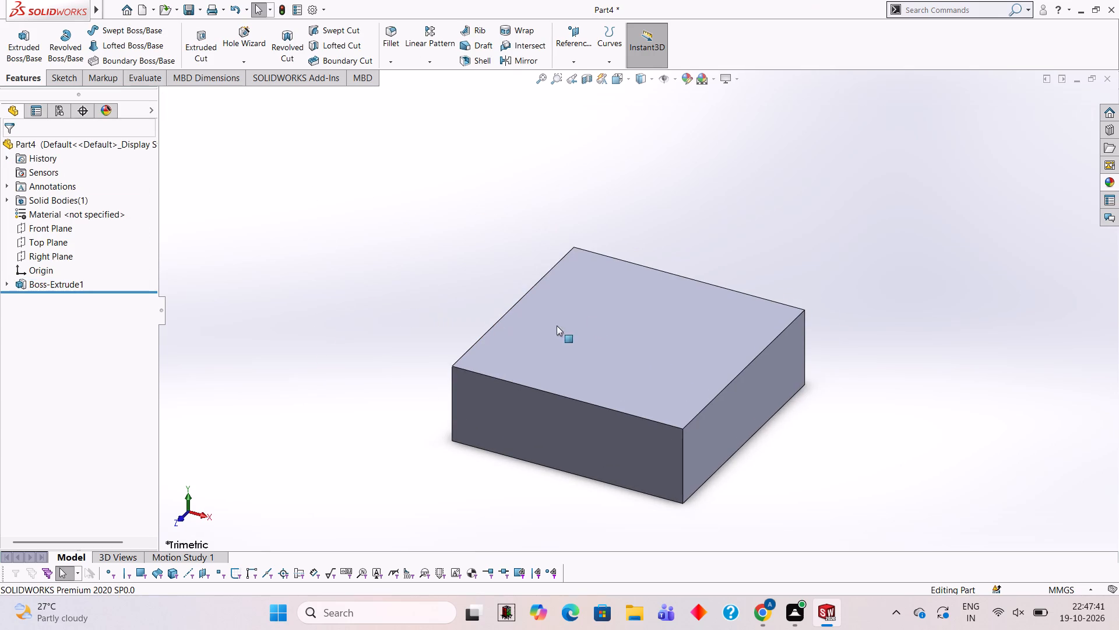
pyautogui.scroll(-1, 597, 303)
pyautogui.scroll(1, 598, 302)
pyautogui.scroll(-1, 598, 301)
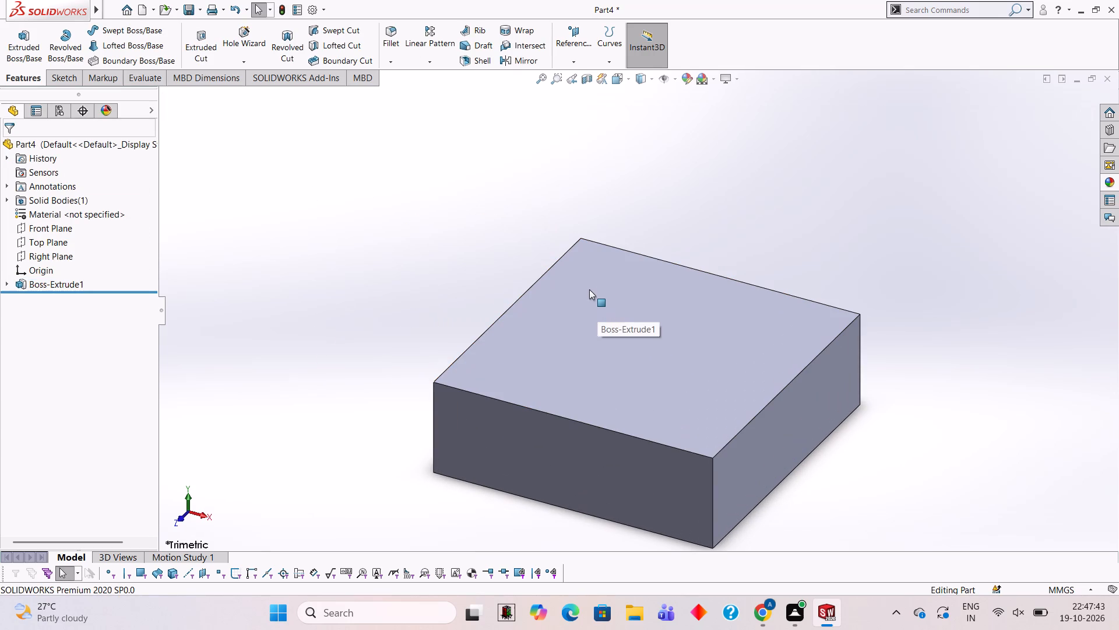
pyautogui.scroll(1, 709, 402)
pyautogui.scroll(-1, 709, 402)
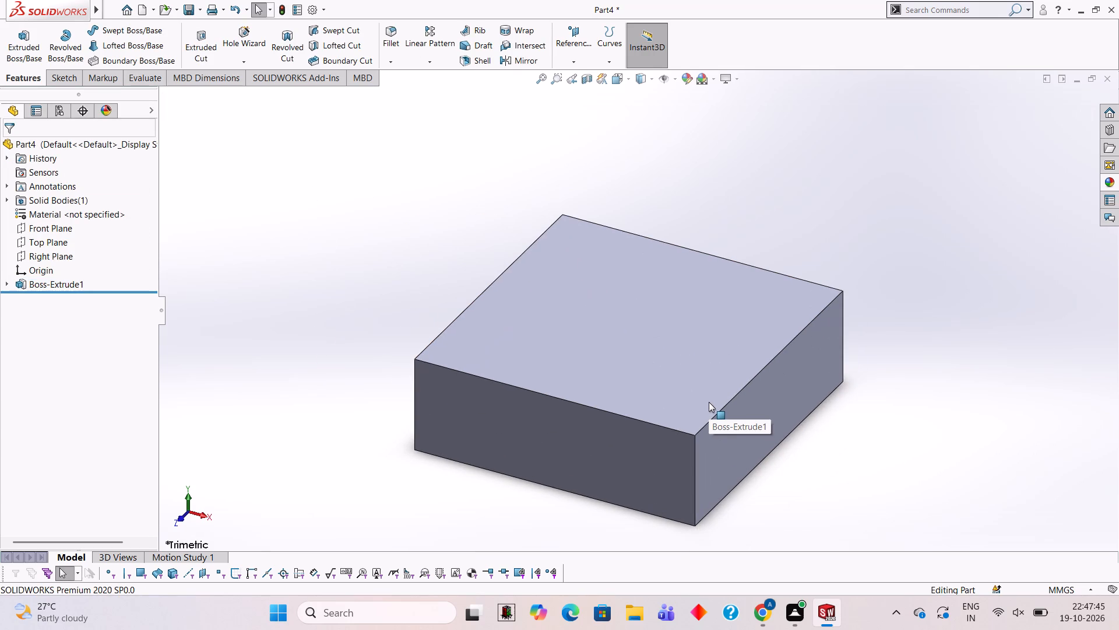
pyautogui.scroll(-1, 709, 402)
pyautogui.scroll(1, 709, 402)
pyautogui.scroll(1, 586, 300)
pyautogui.scroll(-2, 586, 300)
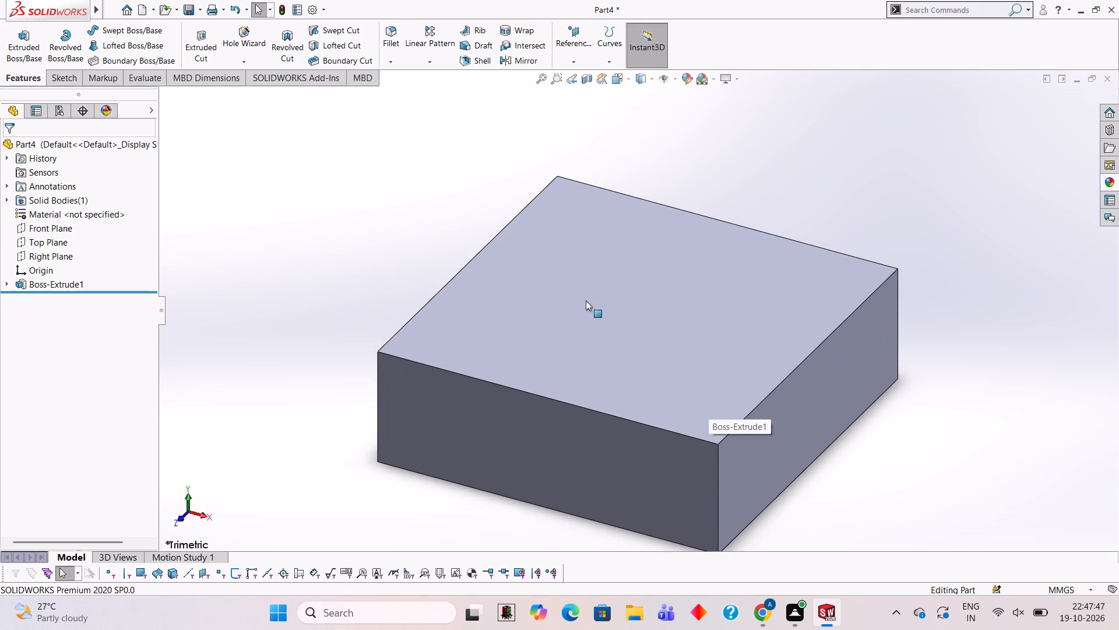
pyautogui.scroll(-1, 586, 300)
pyautogui.scroll(2, 586, 300)
pyautogui.scroll(-2, 613, 356)
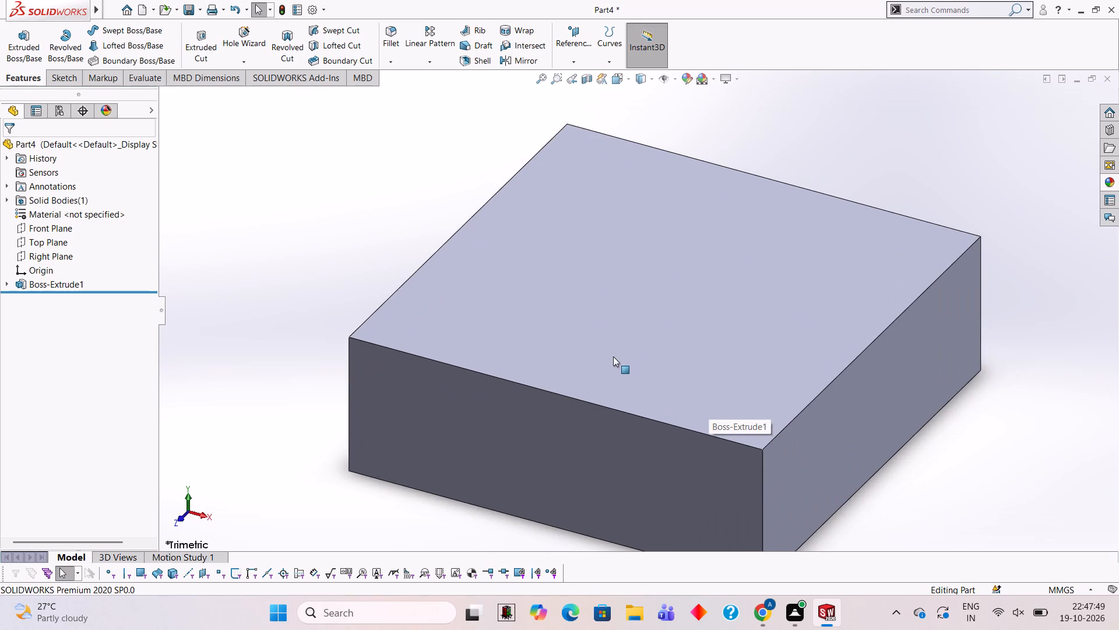
pyautogui.scroll(-2, 613, 356)
pyautogui.scroll(3, 613, 356)
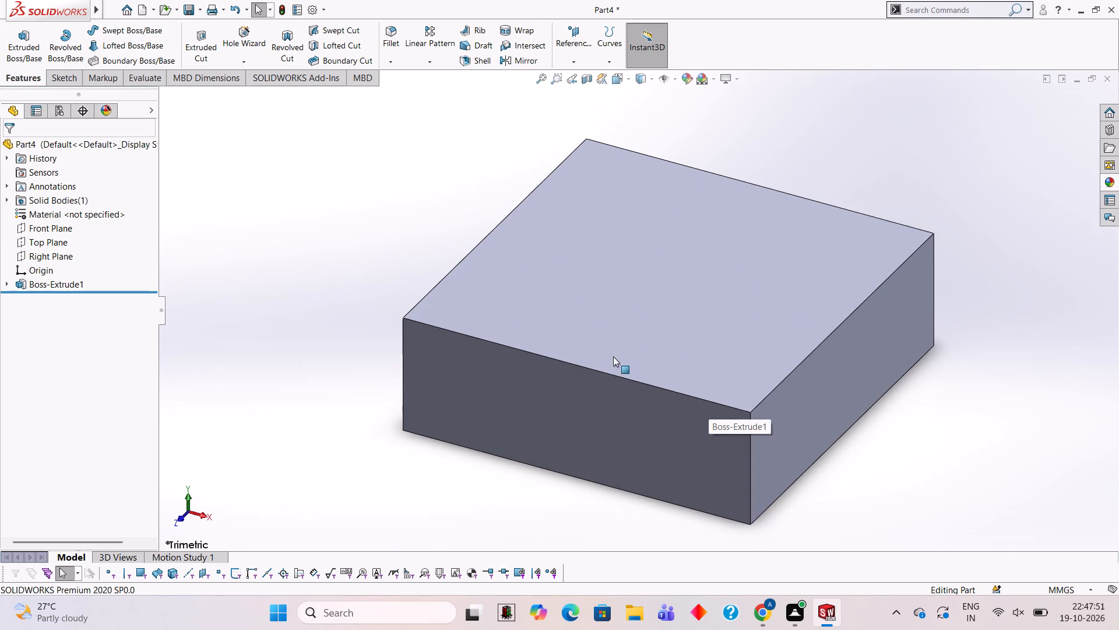
pyautogui.moveTo(756, 348); pyautogui.dragTo(850, 300, button='middle')
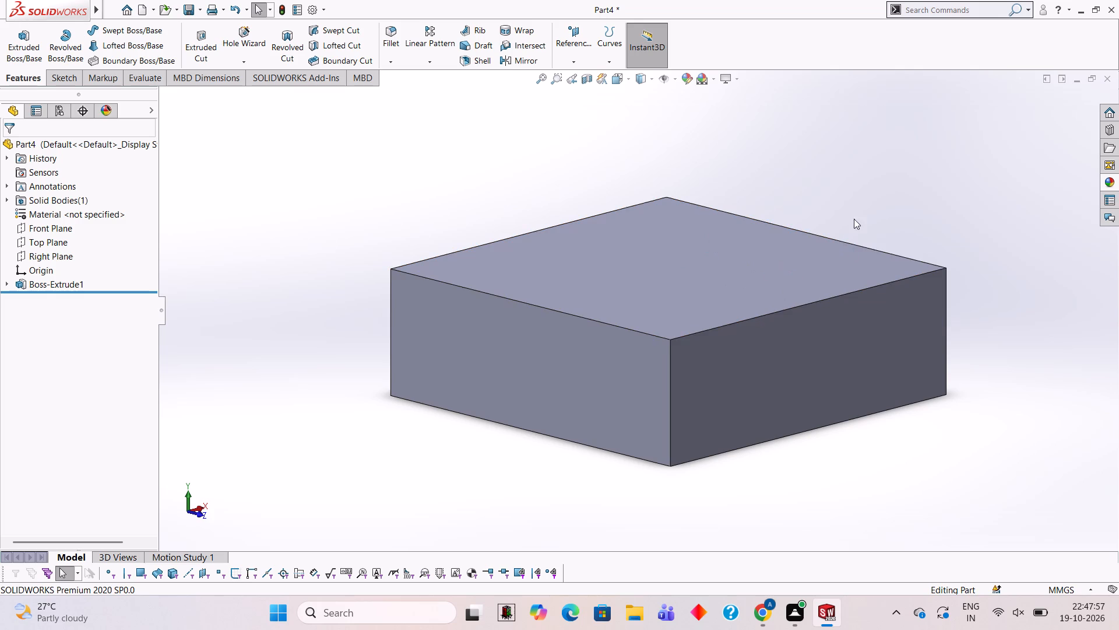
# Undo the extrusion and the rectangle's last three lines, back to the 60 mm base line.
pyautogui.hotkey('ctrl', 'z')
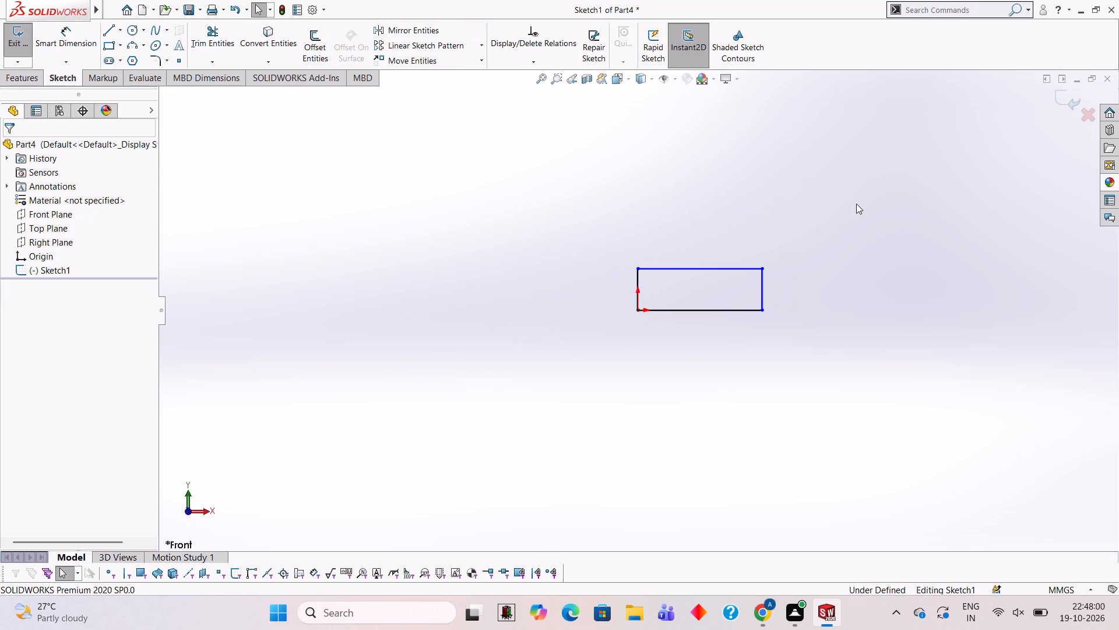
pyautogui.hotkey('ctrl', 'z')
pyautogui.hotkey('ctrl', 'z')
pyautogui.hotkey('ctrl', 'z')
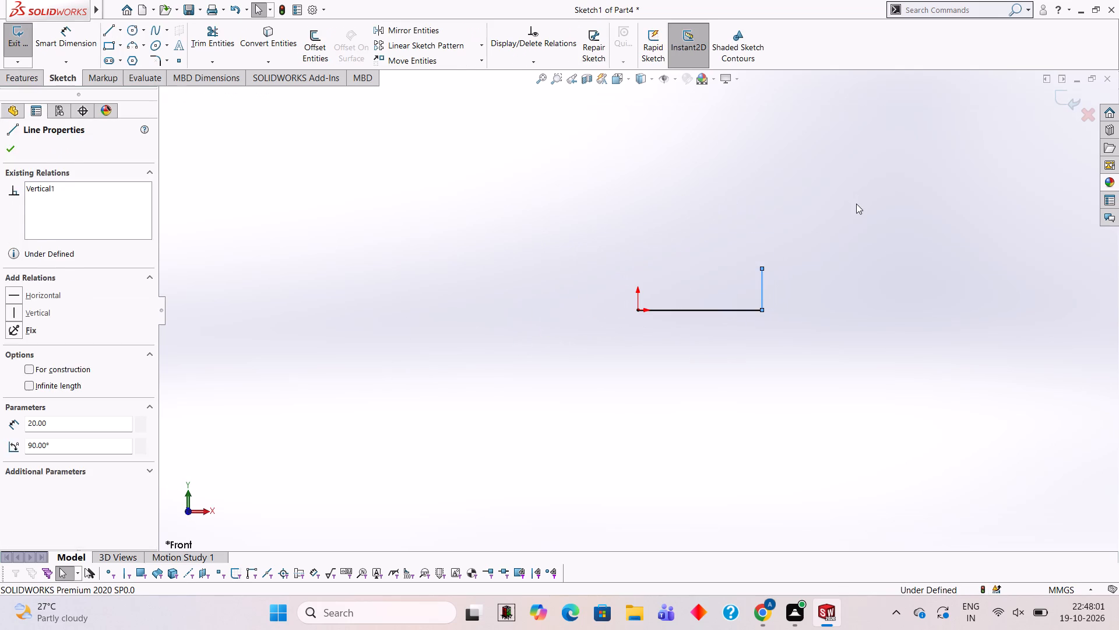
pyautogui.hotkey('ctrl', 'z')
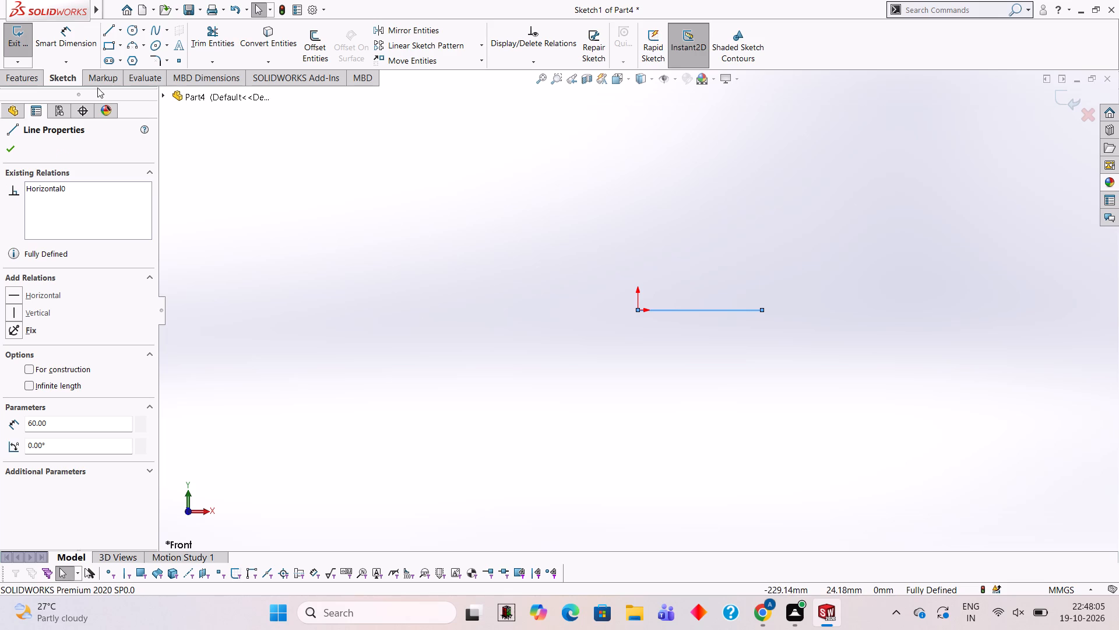
# Draw a 40 mm vertical line upward from the free end of the base line.
pyautogui.click(103, 26)
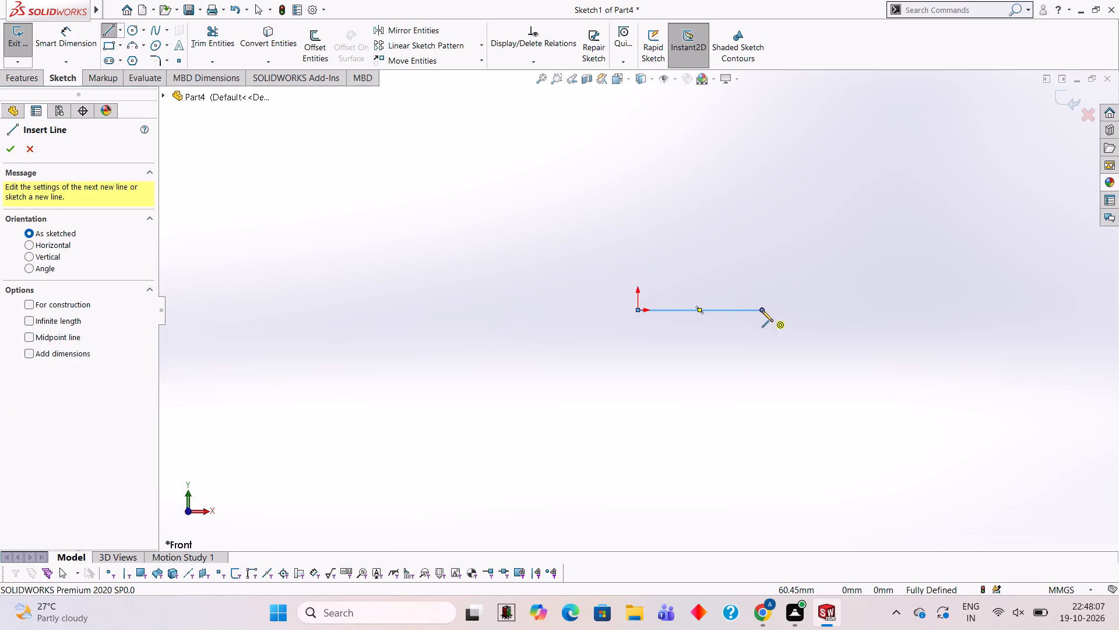
pyautogui.click(761, 310)
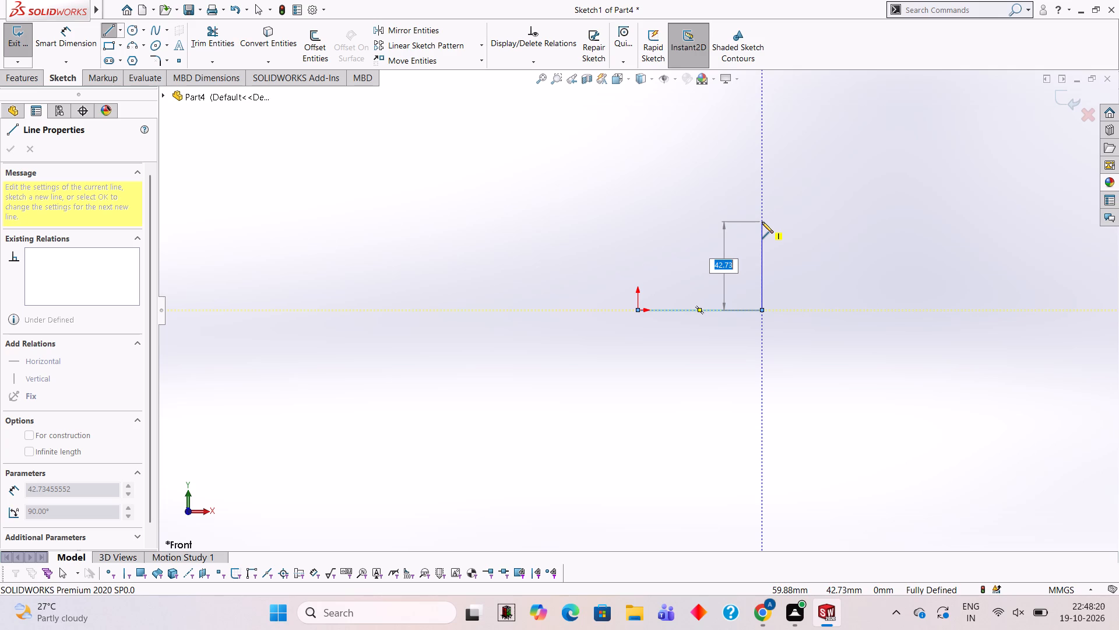
pyautogui.write('40')
pyautogui.press('Return')
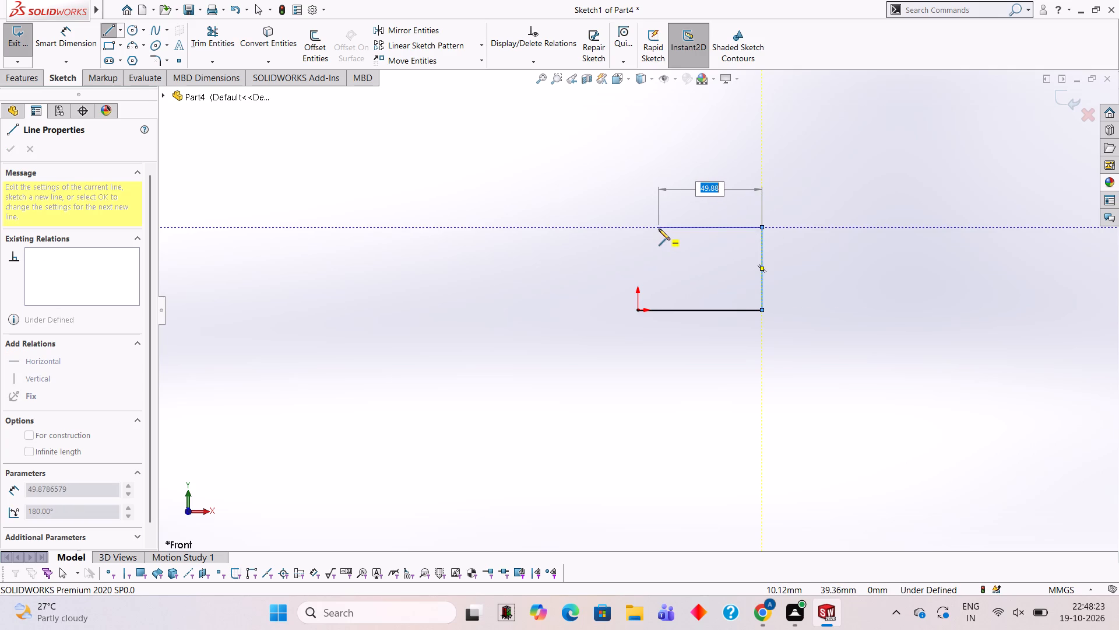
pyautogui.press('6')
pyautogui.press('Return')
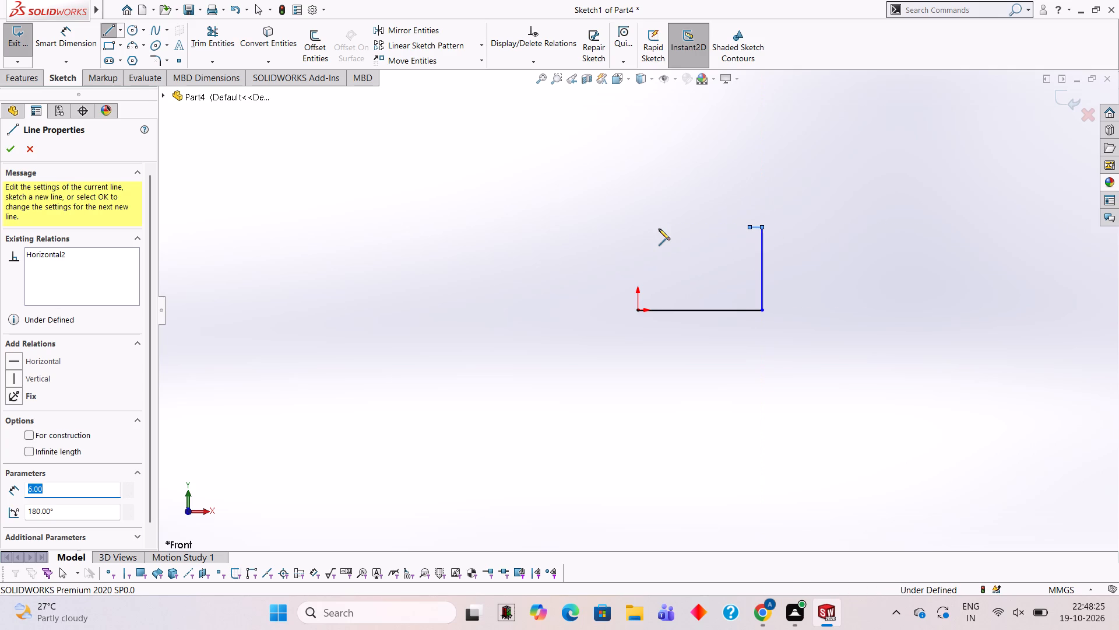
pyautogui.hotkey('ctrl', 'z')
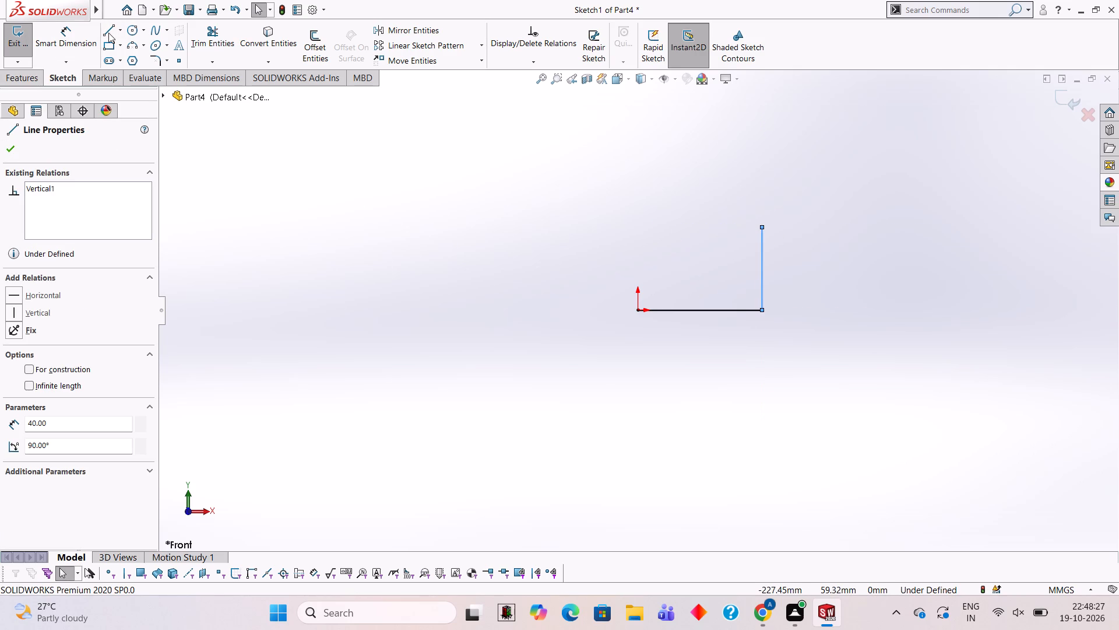
# Draw a 60 mm horizontal line from the top of the vertical line and close the rectangle at the origin.
pyautogui.click(108, 33)
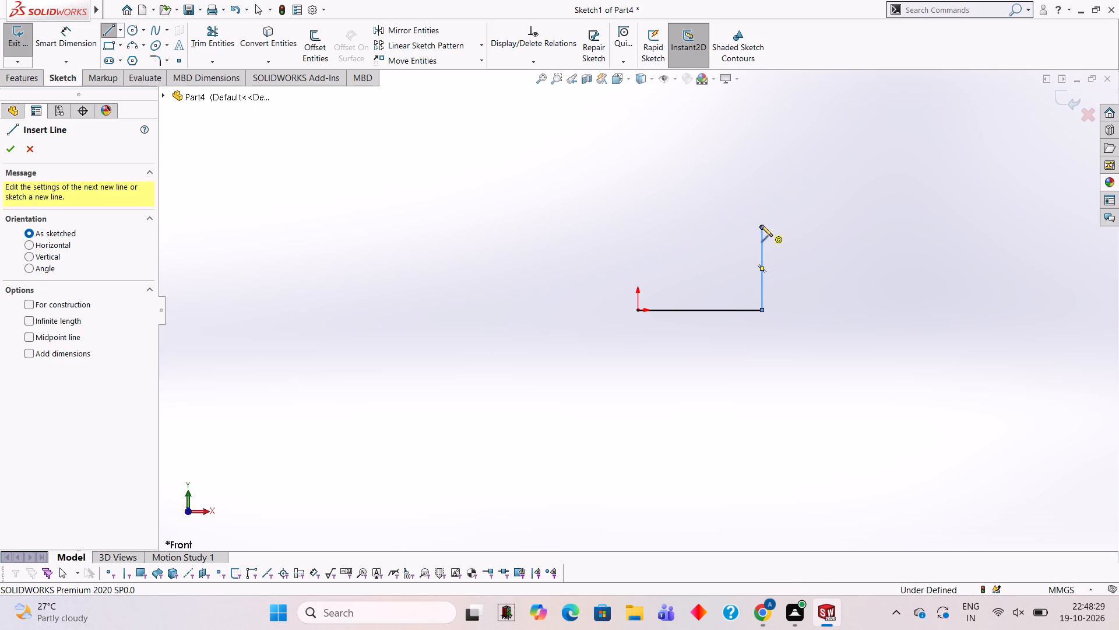
pyautogui.click(761, 225)
pyautogui.press('6')
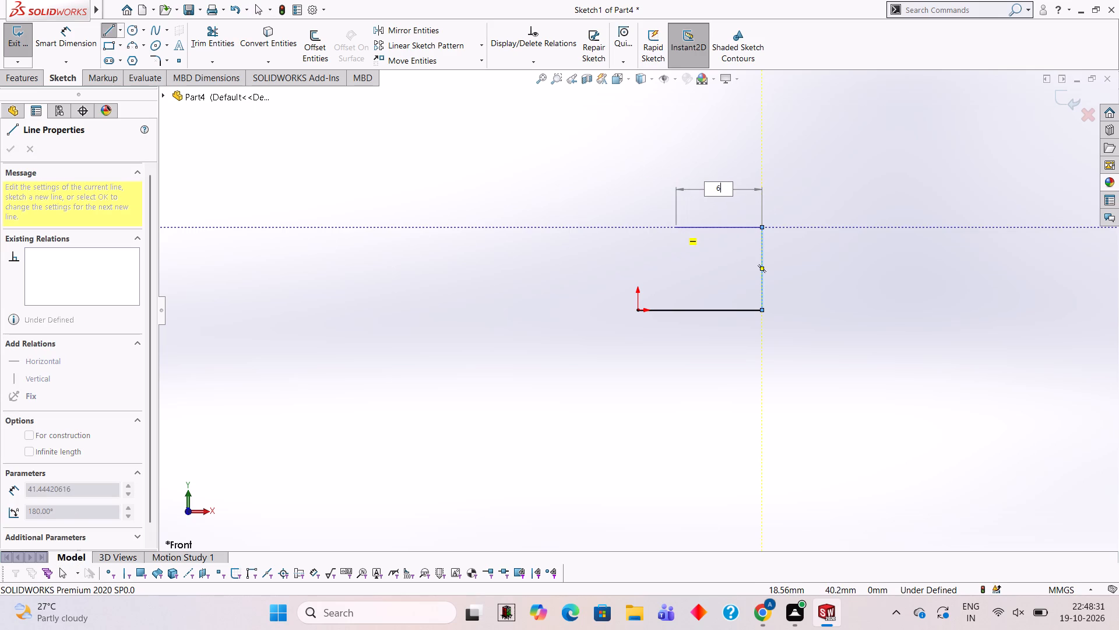
pyautogui.press('0')
pyautogui.press('Return')
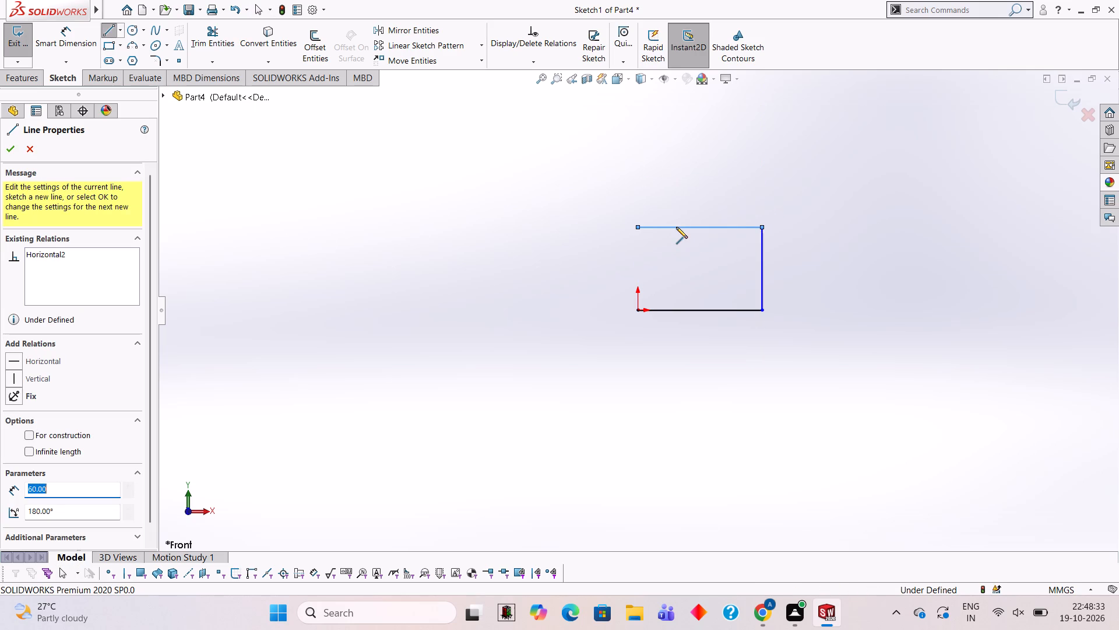
pyautogui.click(638, 308)
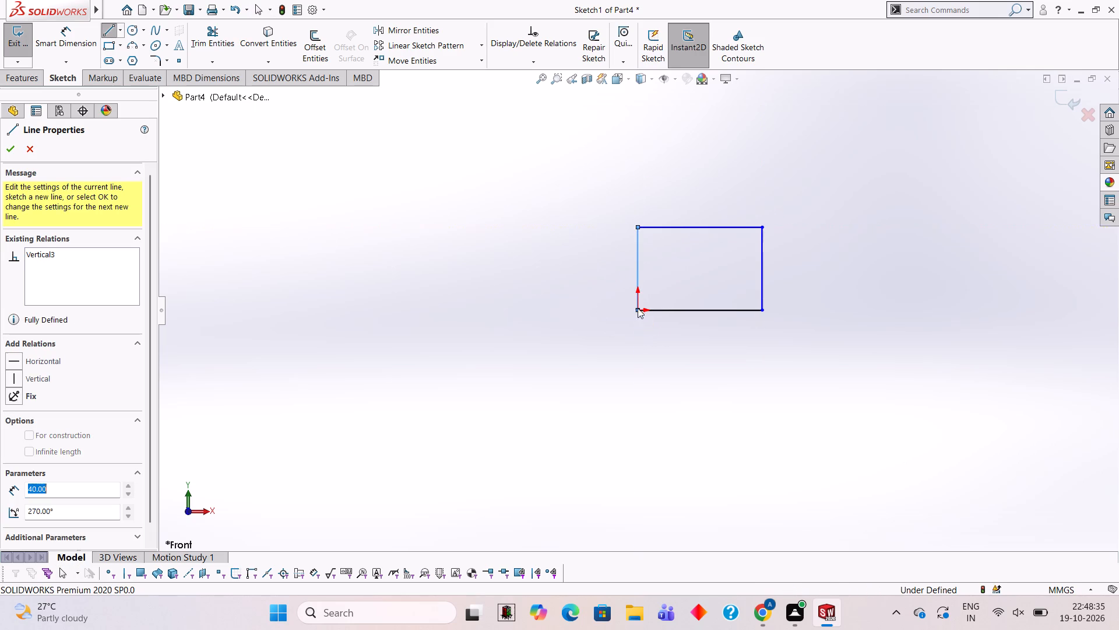
pyautogui.click(41, 25)
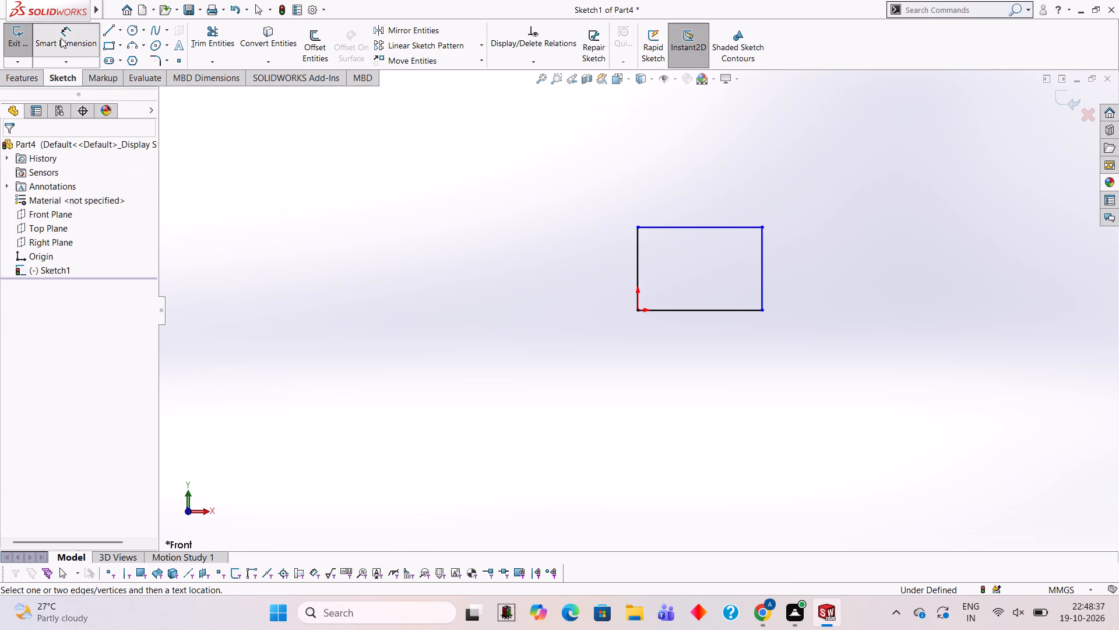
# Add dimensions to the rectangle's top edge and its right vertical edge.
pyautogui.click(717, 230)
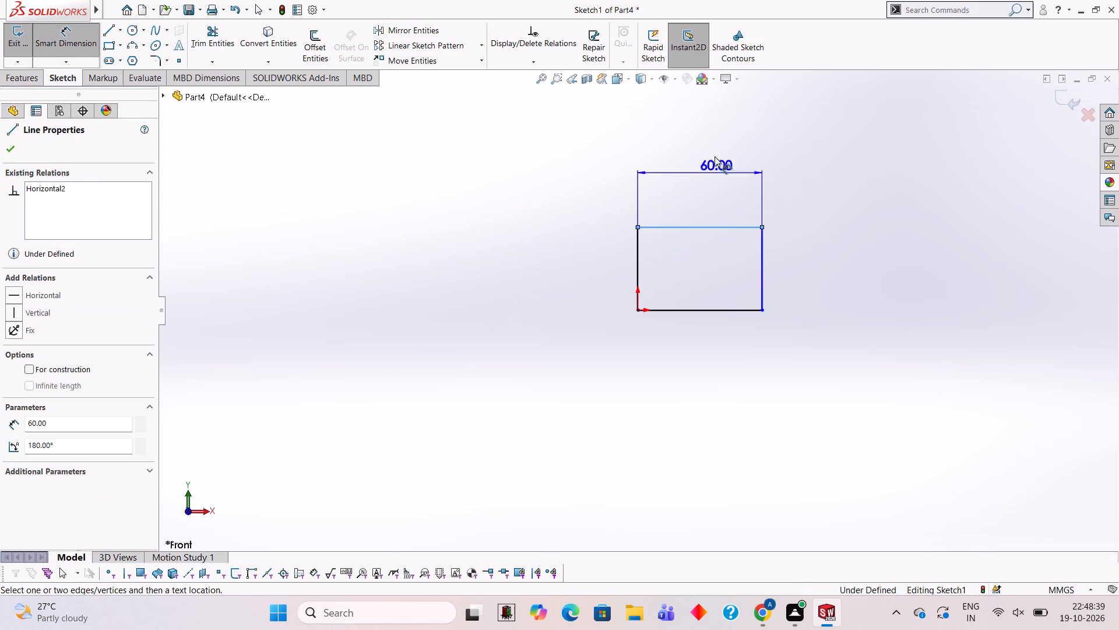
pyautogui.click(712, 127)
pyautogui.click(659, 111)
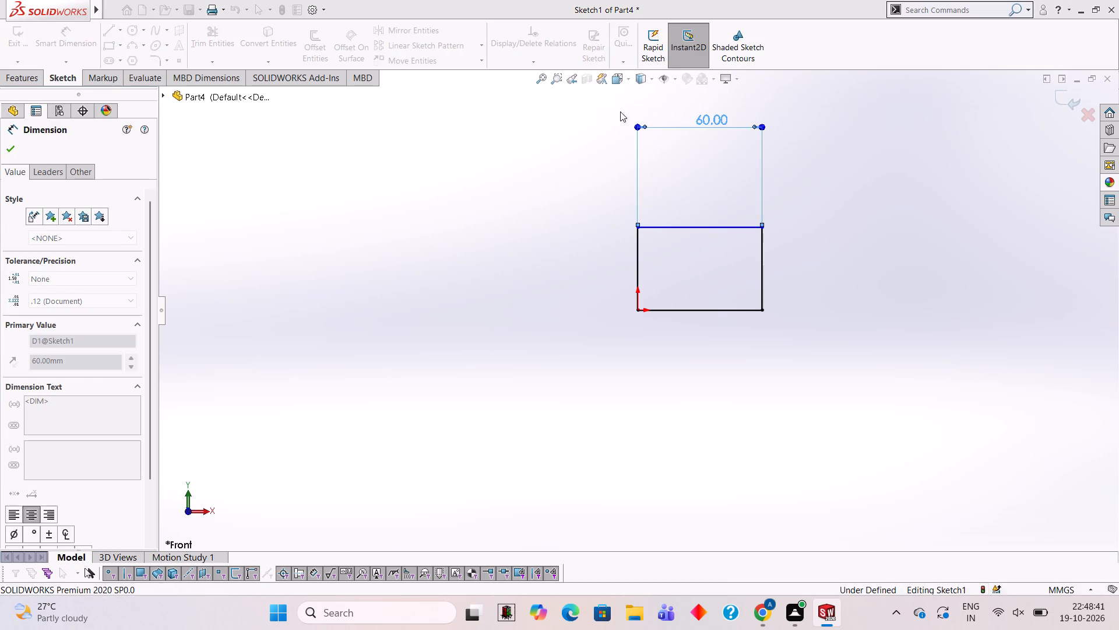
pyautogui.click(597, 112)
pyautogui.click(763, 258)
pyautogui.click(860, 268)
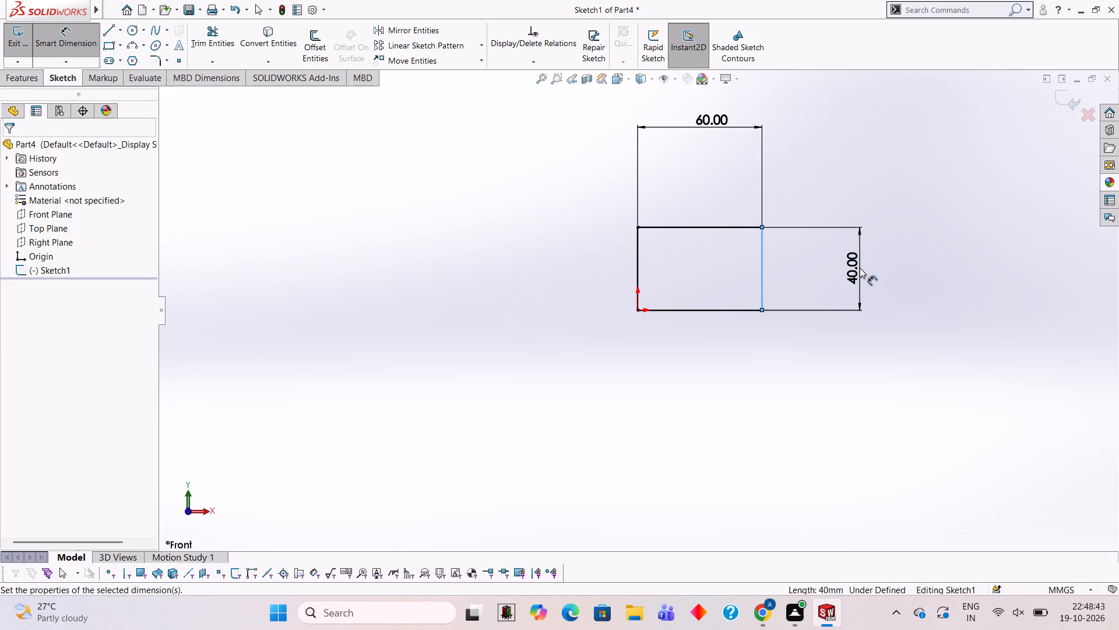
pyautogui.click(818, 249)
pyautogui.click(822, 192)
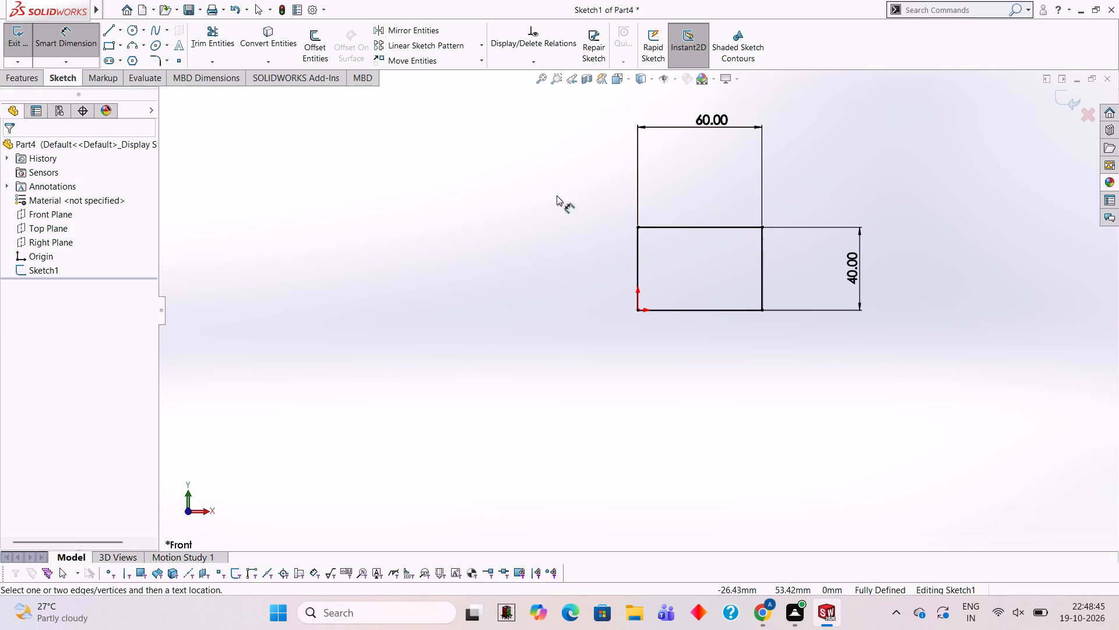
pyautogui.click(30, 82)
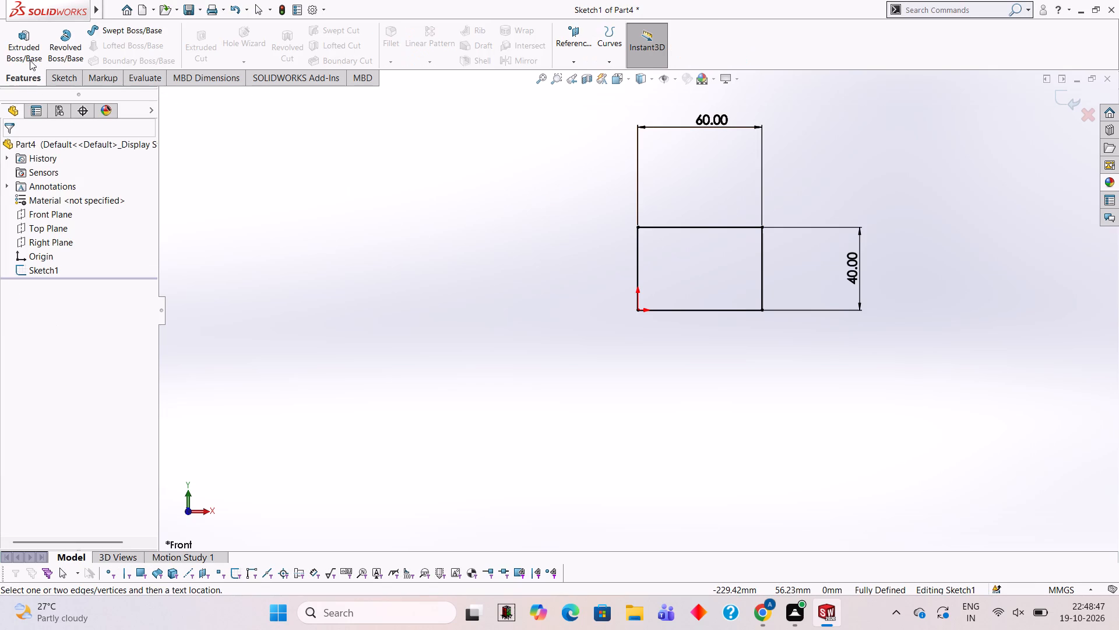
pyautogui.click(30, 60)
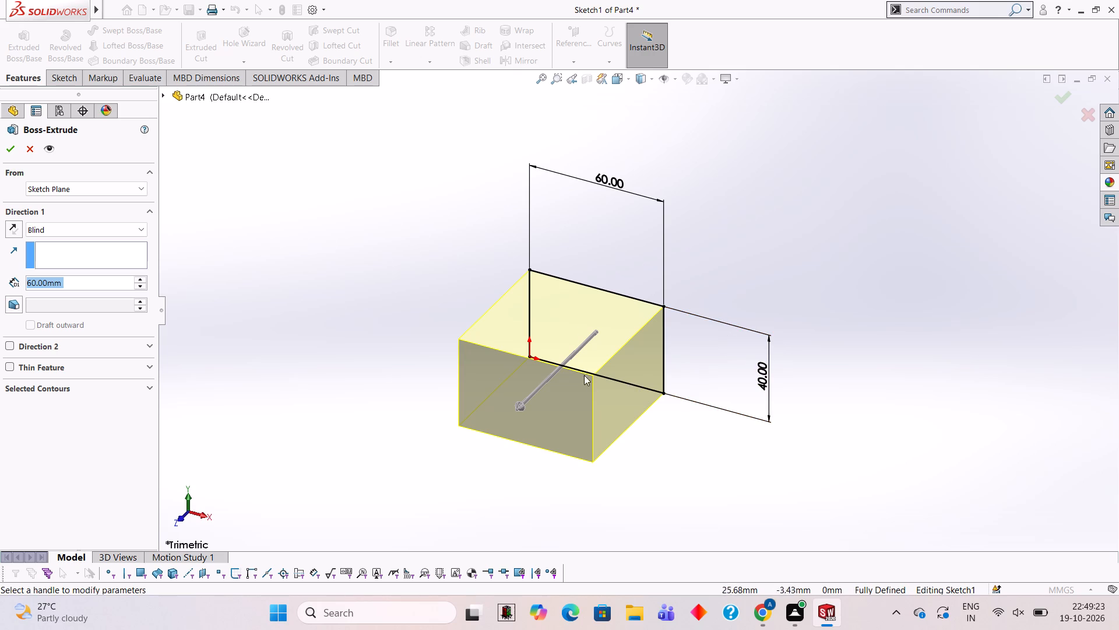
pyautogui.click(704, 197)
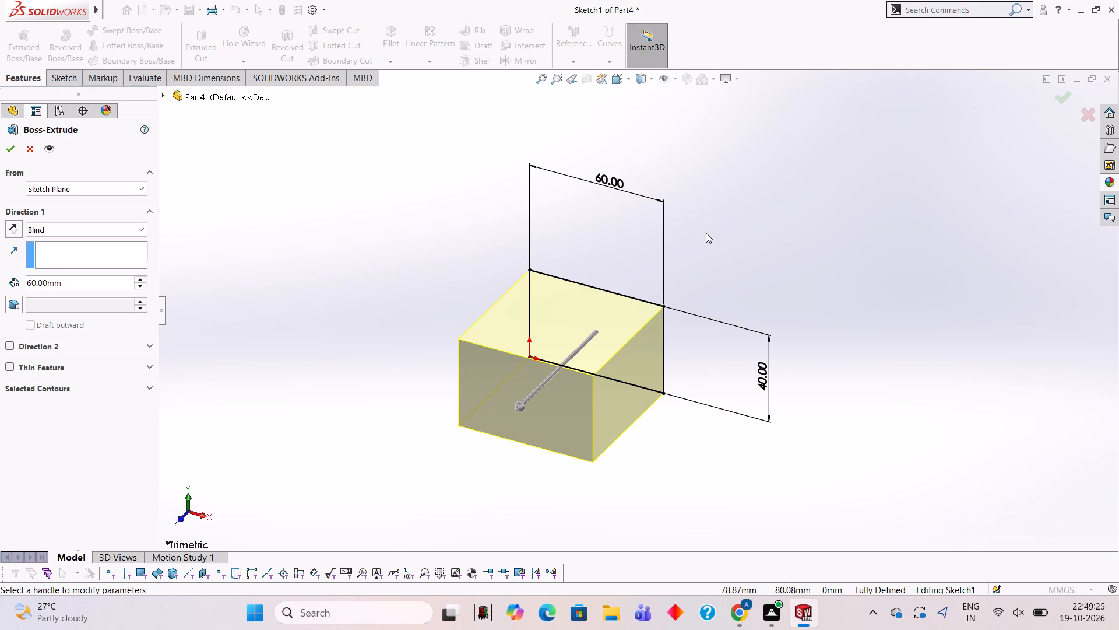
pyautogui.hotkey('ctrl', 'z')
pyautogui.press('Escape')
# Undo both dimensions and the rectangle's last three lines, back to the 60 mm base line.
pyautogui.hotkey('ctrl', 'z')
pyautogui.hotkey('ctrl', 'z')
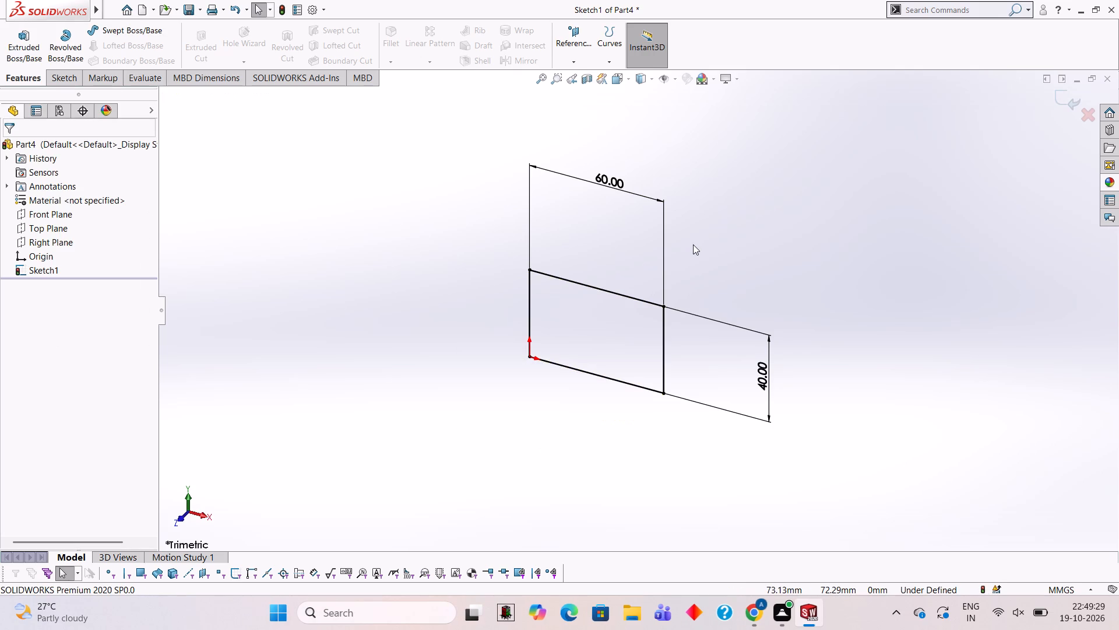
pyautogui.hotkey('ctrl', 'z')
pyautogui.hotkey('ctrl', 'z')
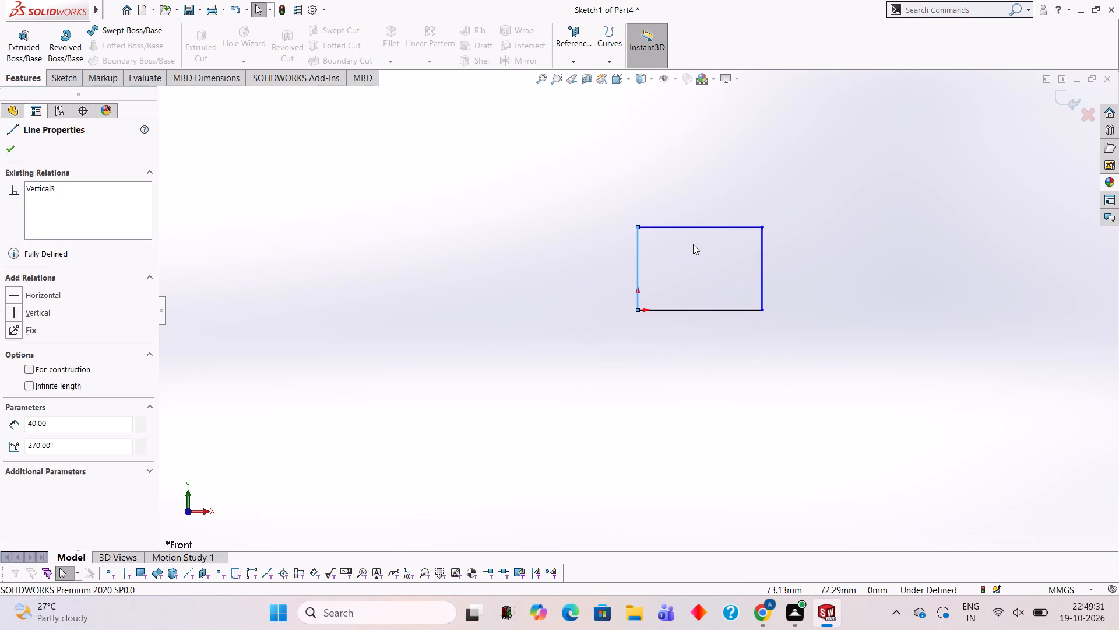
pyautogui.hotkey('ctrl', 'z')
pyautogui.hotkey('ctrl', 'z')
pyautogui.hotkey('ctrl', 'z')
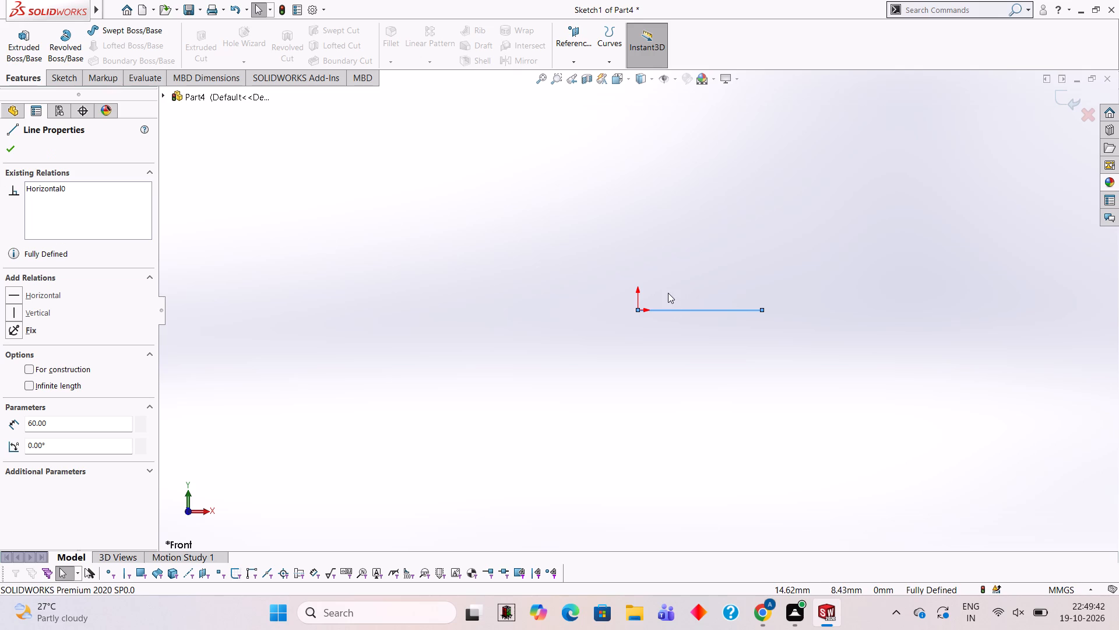
# Draw a 20 mm vertical line up from the origin, continued by a 16 mm horizontal line above the base line.
pyautogui.scroll(-2, 766, 283)
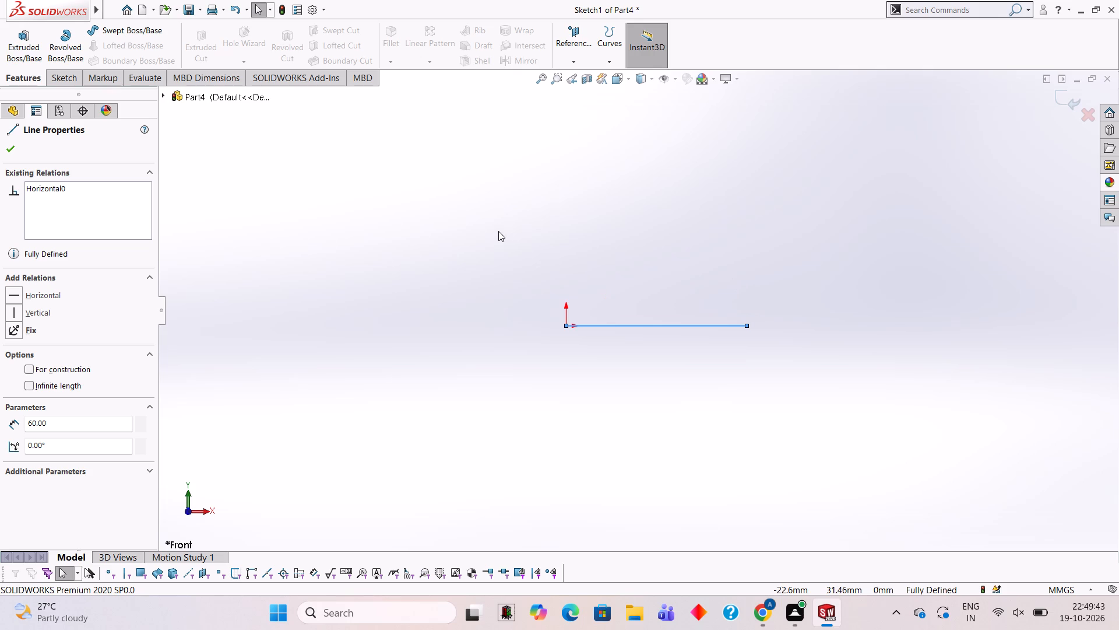
pyautogui.click(69, 73)
pyautogui.click(101, 32)
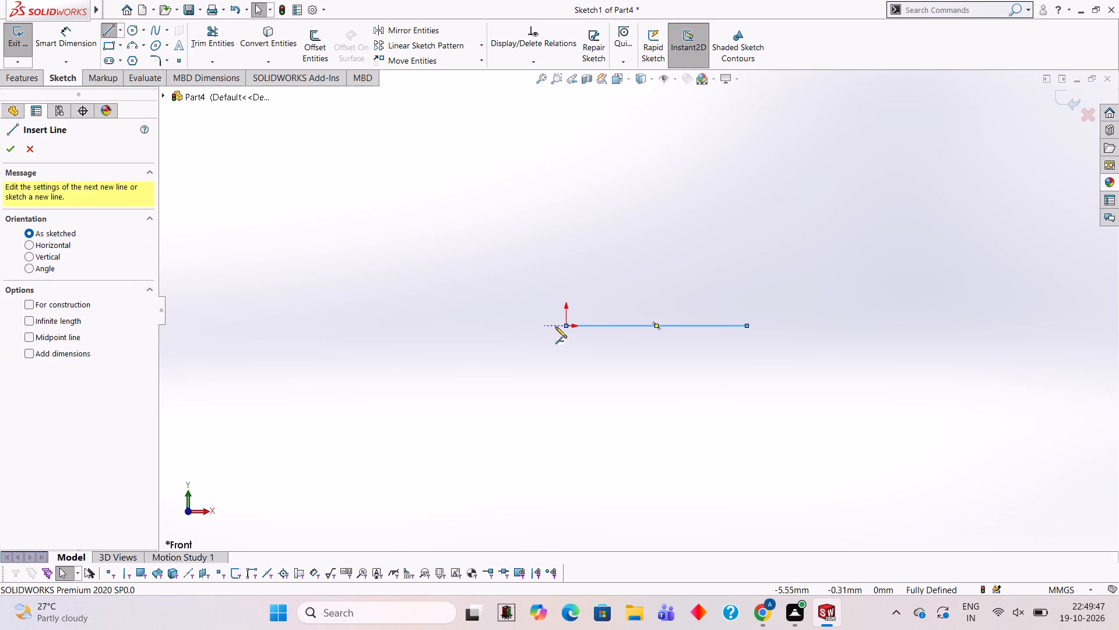
pyautogui.click(565, 325)
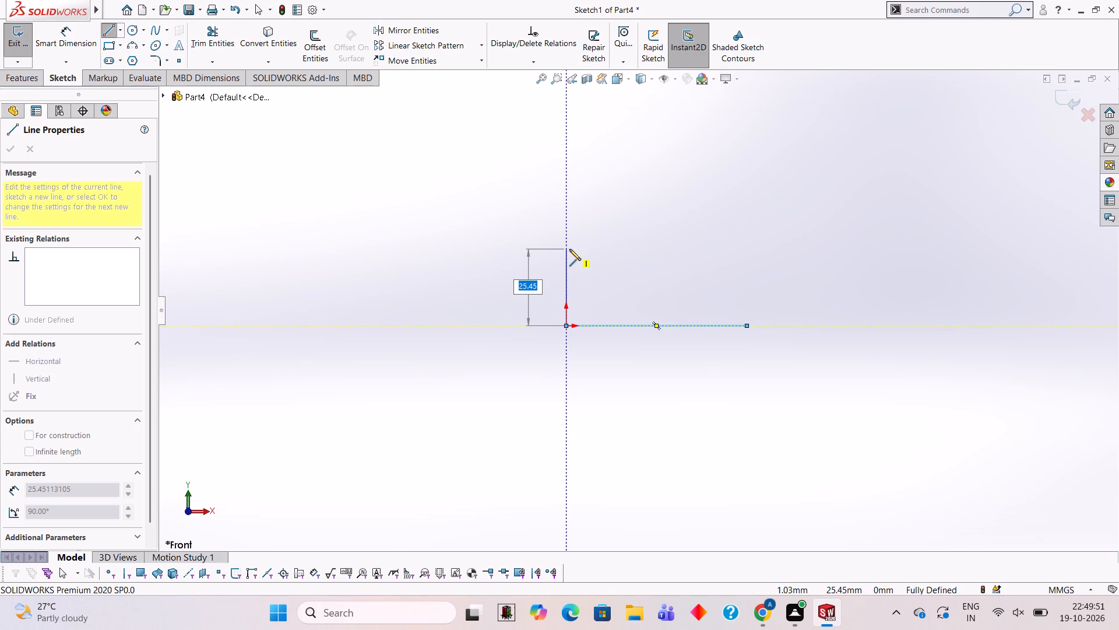
pyautogui.write('20')
pyautogui.press('Return')
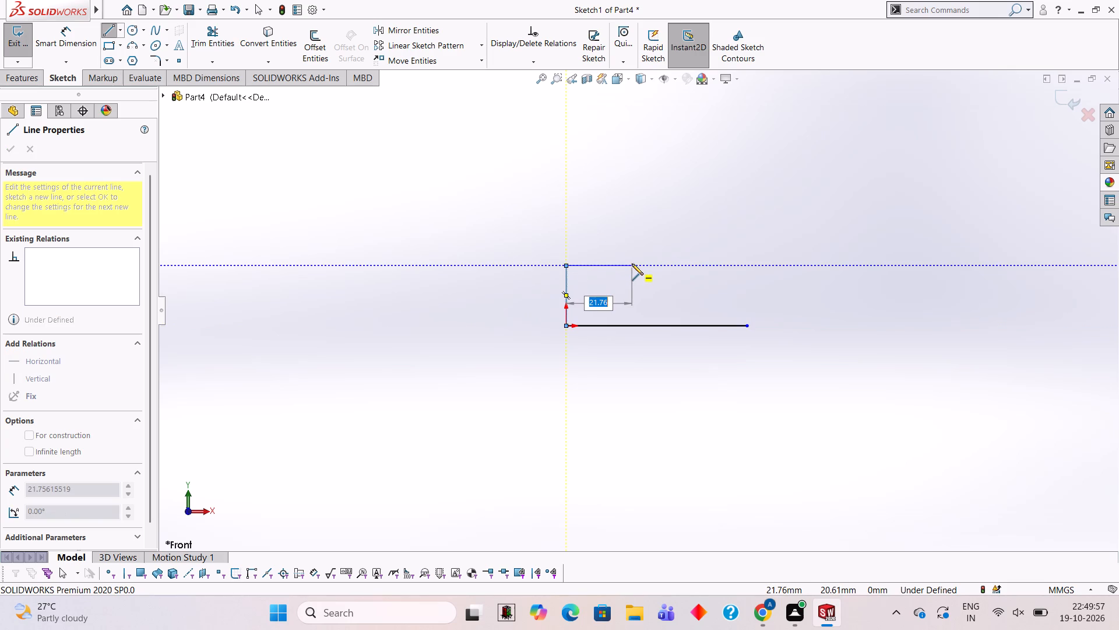
pyautogui.write('16')
pyautogui.press('Return')
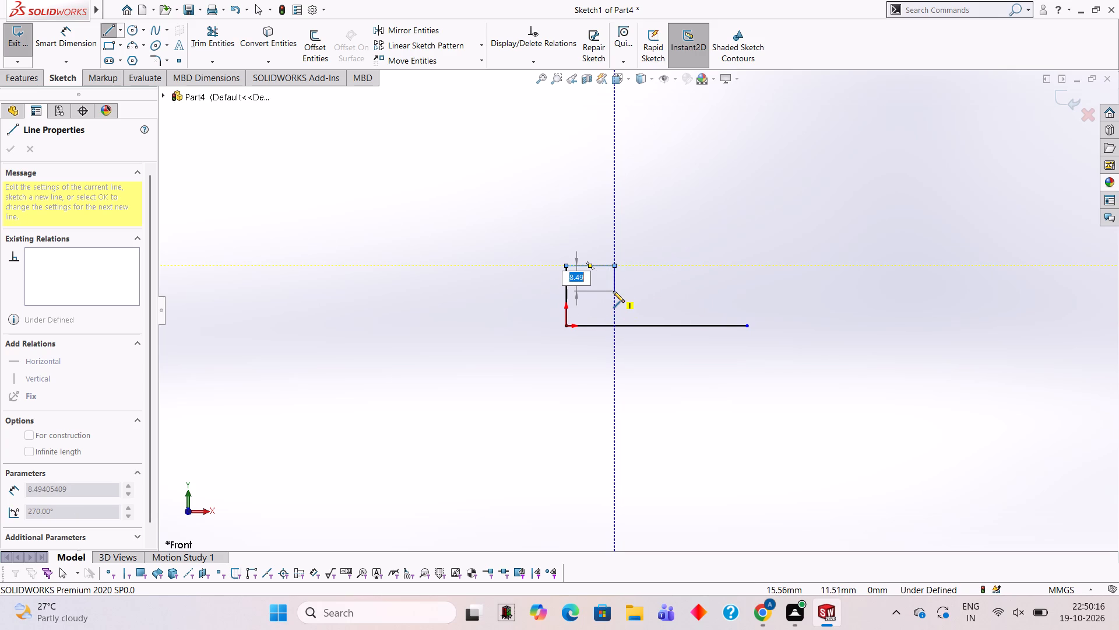
# Continue the top edge about 44 mm to above the base line's free end and close the profile there.
pyautogui.click(744, 264)
pyautogui.click(747, 324)
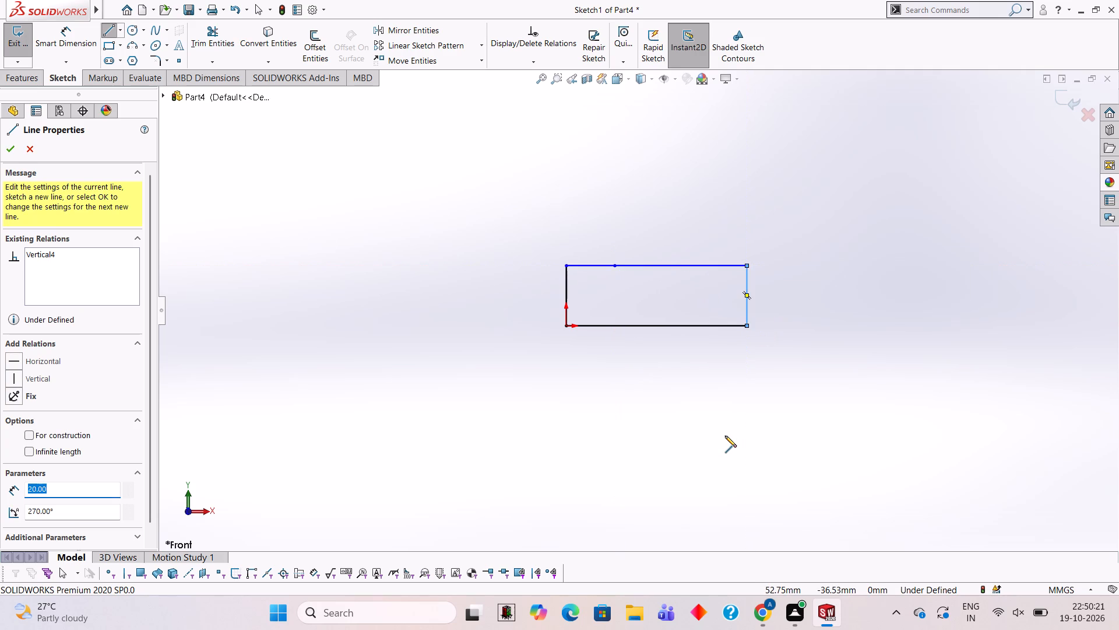
pyautogui.press('Escape')
# Add separate dimensions to the short and long segments of the profile's top edge.
pyautogui.click(56, 44)
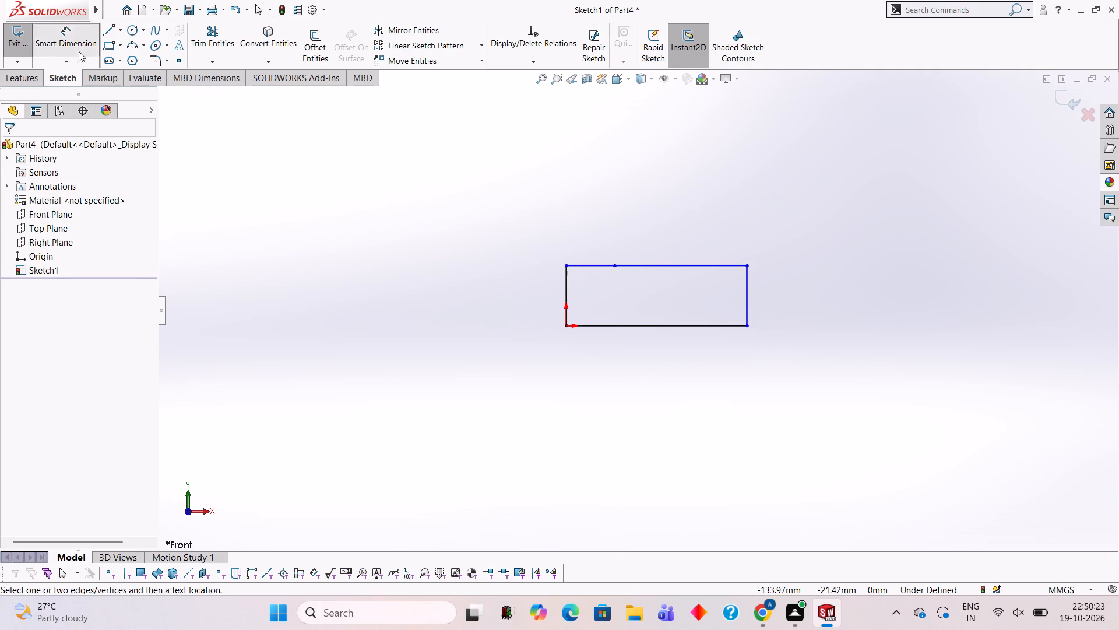
pyautogui.click(596, 267)
pyautogui.click(592, 192)
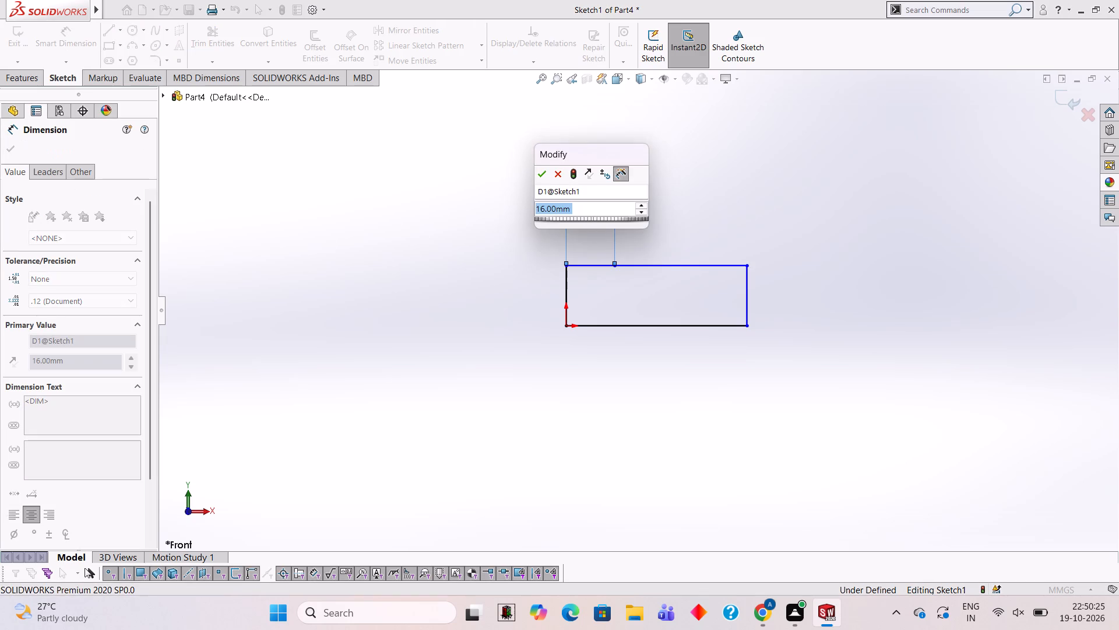
pyautogui.click(544, 177)
pyautogui.click(485, 177)
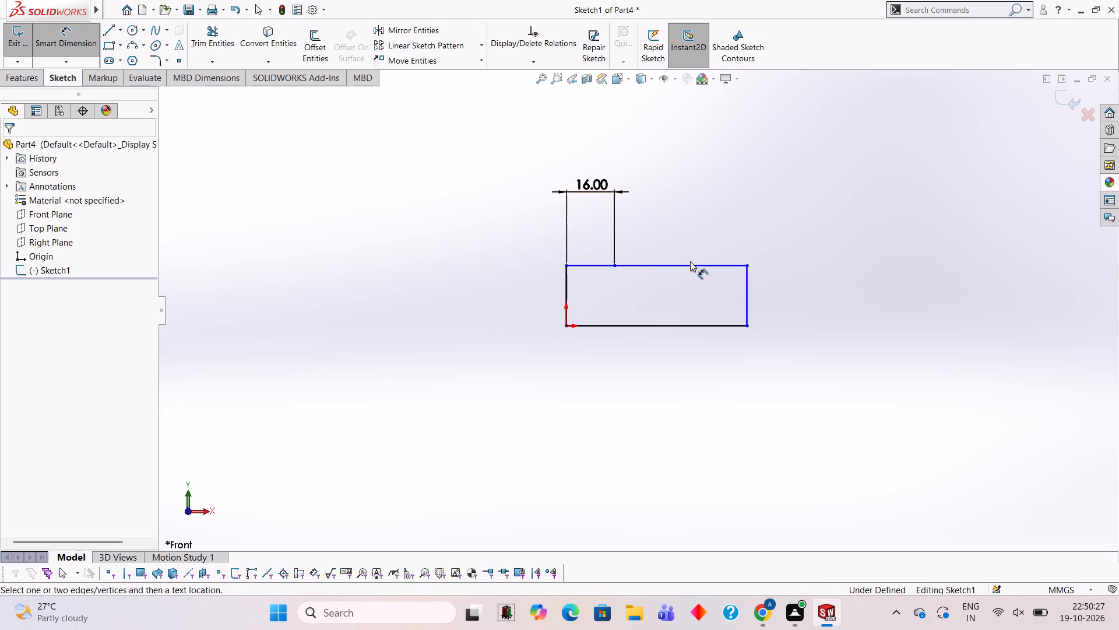
pyautogui.click(691, 262)
pyautogui.click(689, 215)
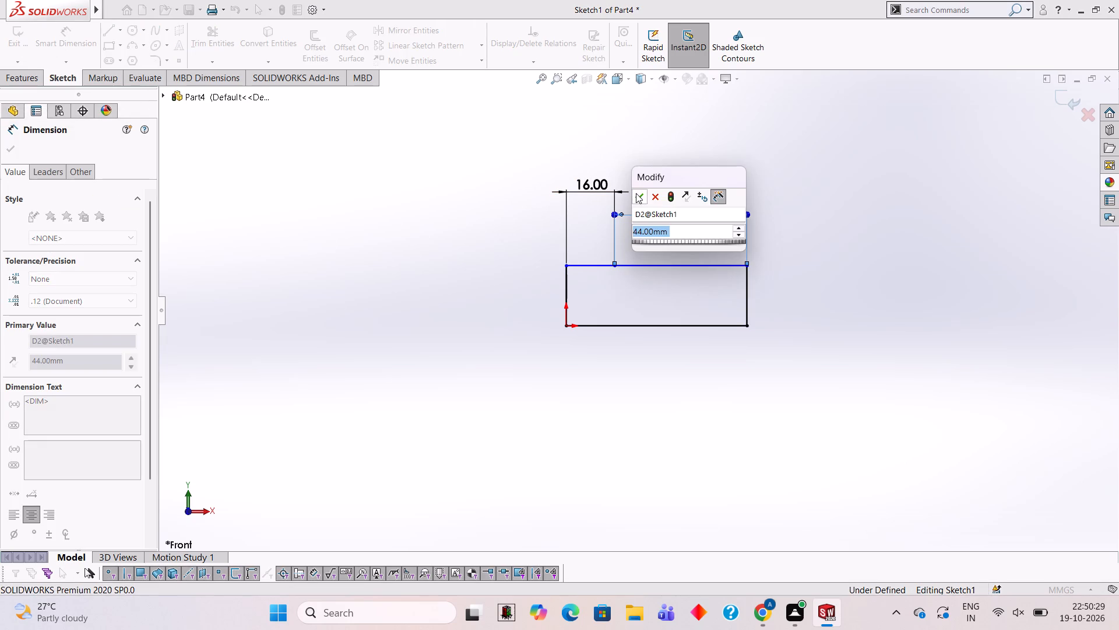
pyautogui.click(636, 193)
pyautogui.click(660, 132)
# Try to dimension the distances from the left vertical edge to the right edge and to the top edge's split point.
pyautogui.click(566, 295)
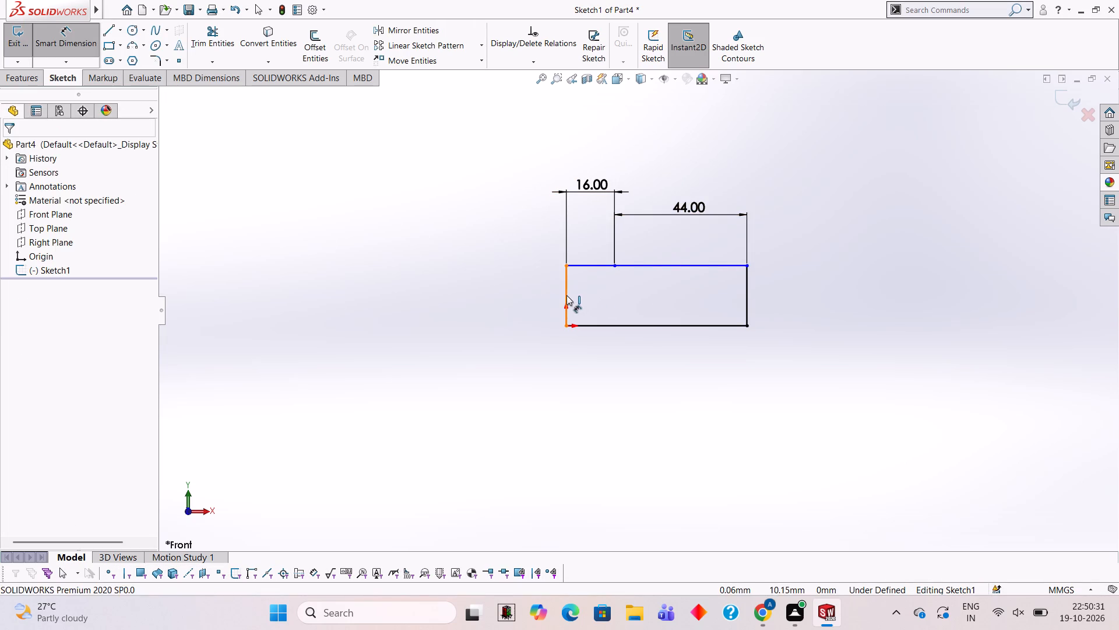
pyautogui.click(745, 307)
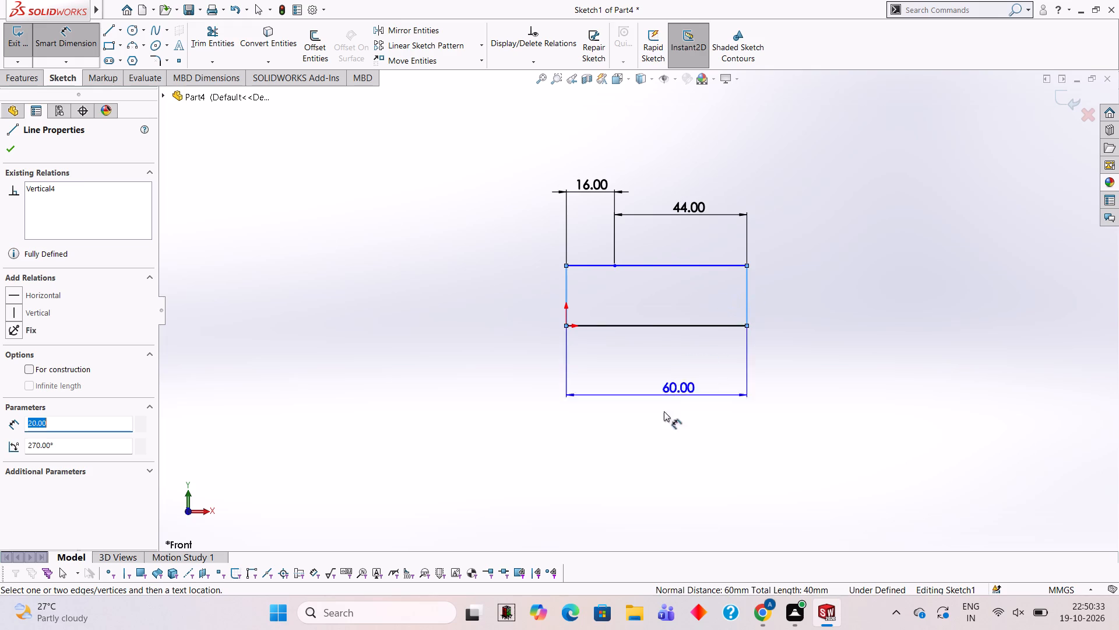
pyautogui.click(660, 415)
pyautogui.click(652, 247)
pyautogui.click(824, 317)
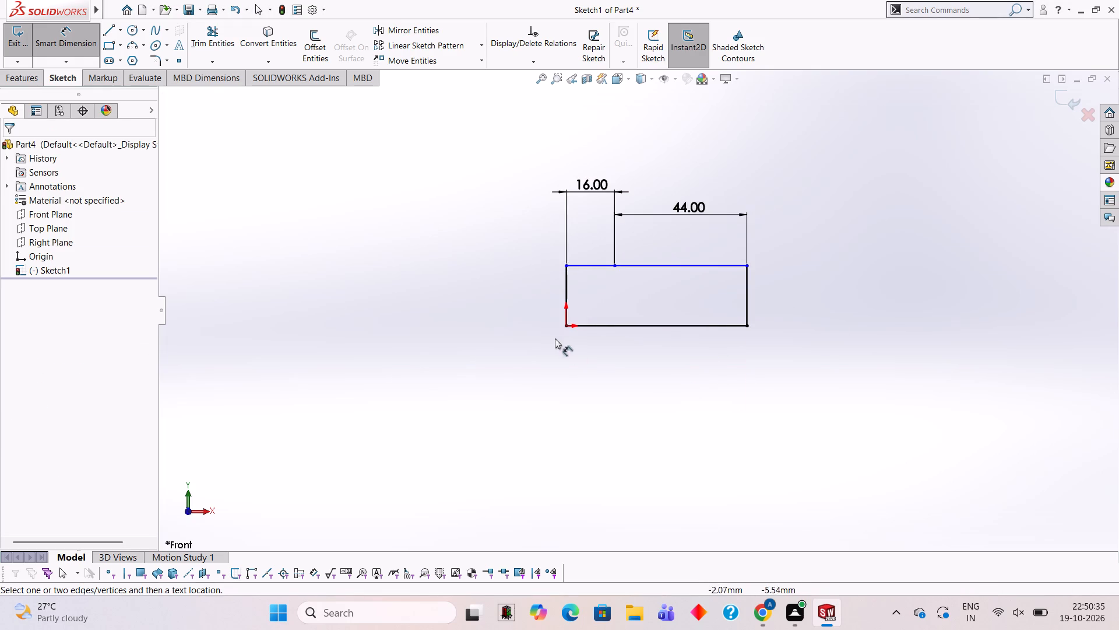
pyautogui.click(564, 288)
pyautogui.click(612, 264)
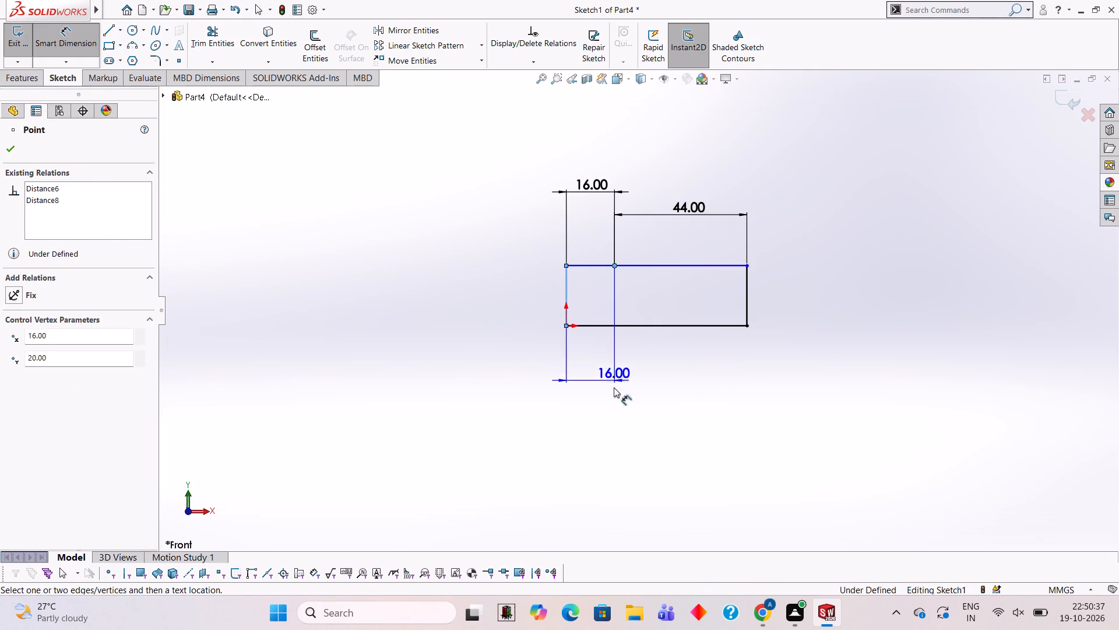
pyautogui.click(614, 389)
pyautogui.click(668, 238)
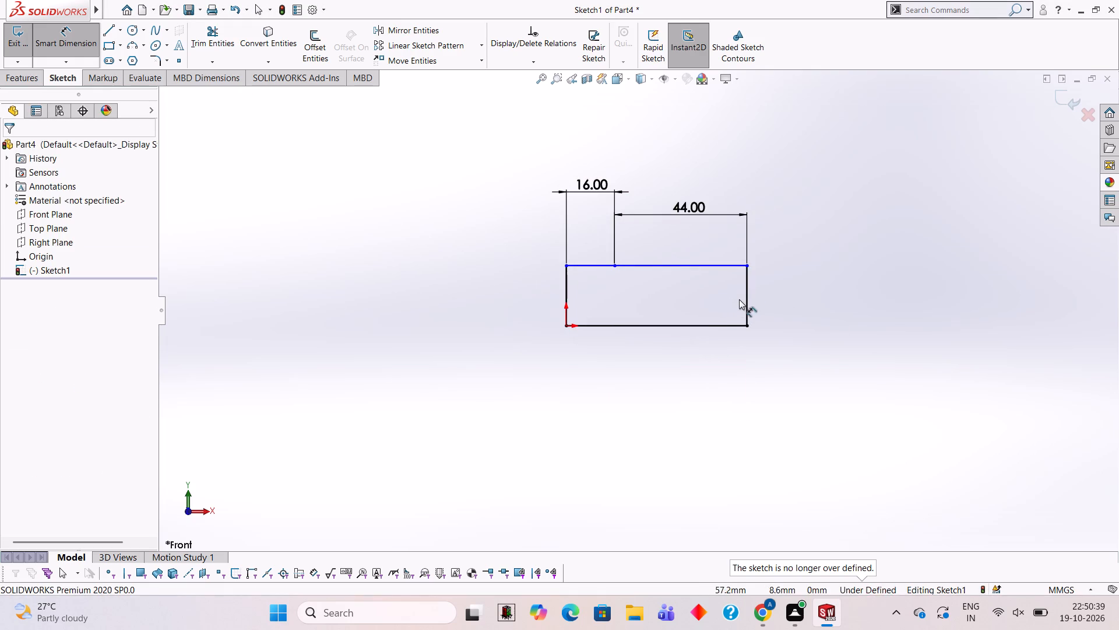
# Dimension the height of the profile's left vertical edge.
pyautogui.click(566, 286)
pyautogui.click(526, 290)
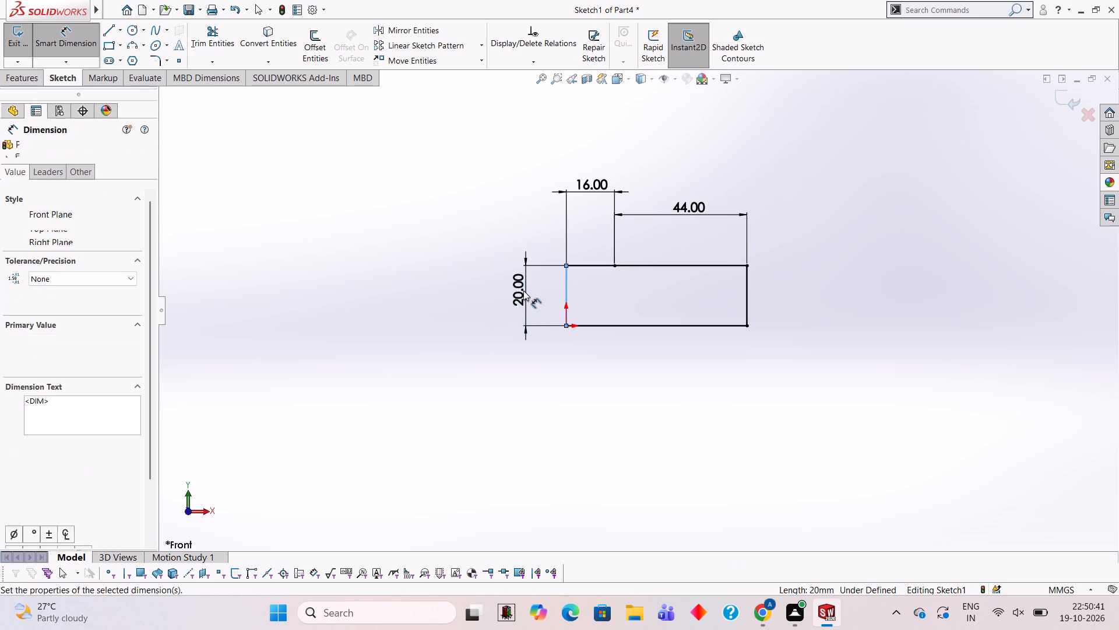
pyautogui.click(483, 278)
pyautogui.click(476, 232)
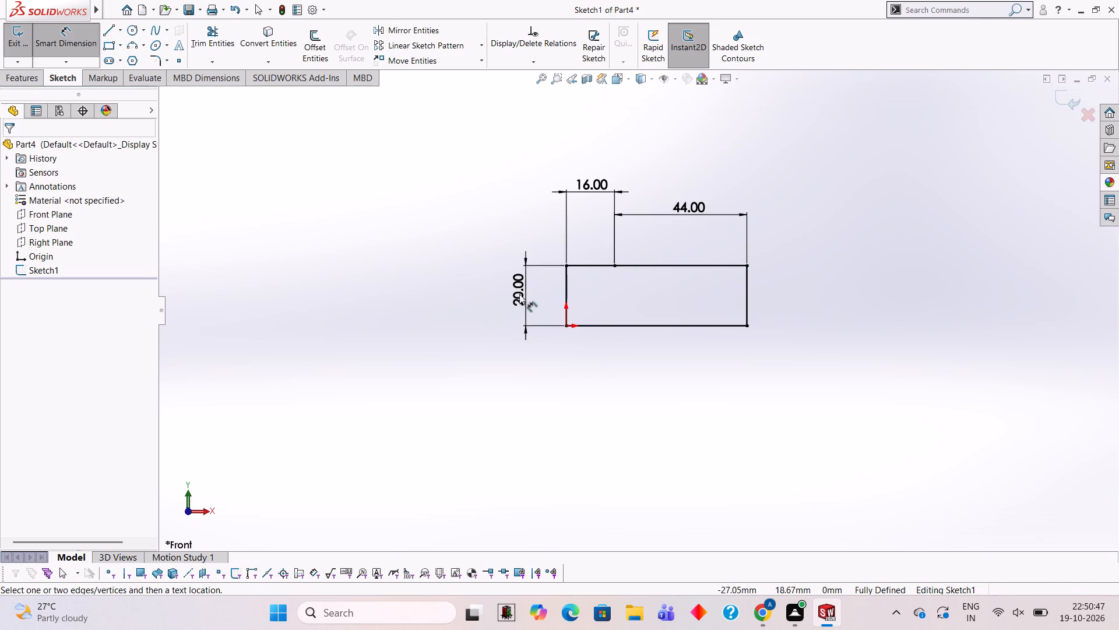
# Extrude the profile as a blind boss with a depth of 60 mm from the sketch plane.
pyautogui.click(22, 72)
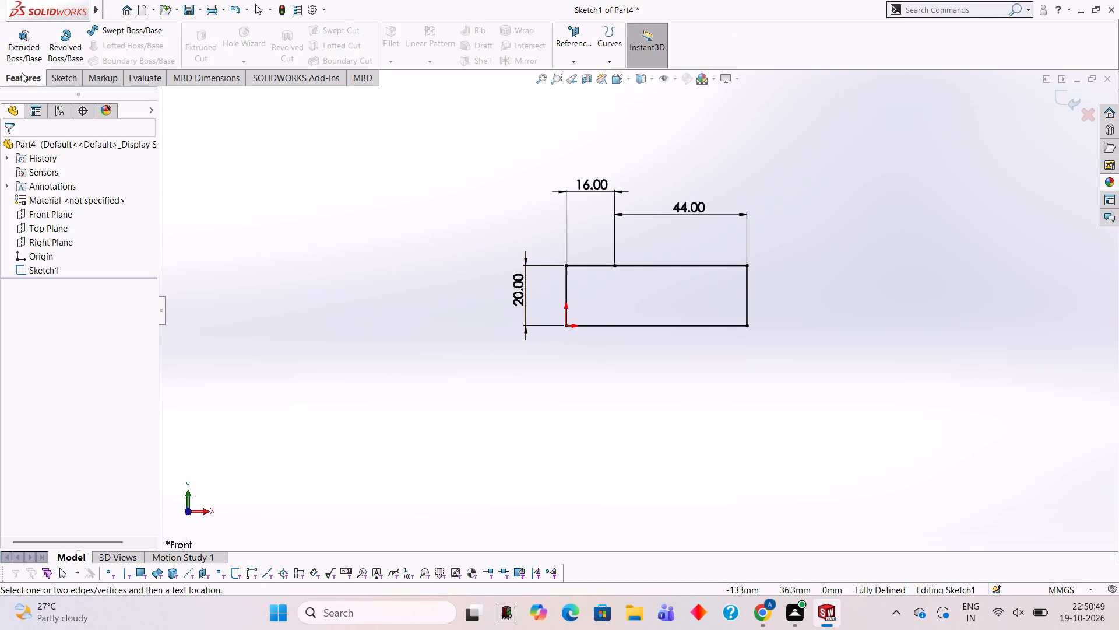
pyautogui.click(35, 46)
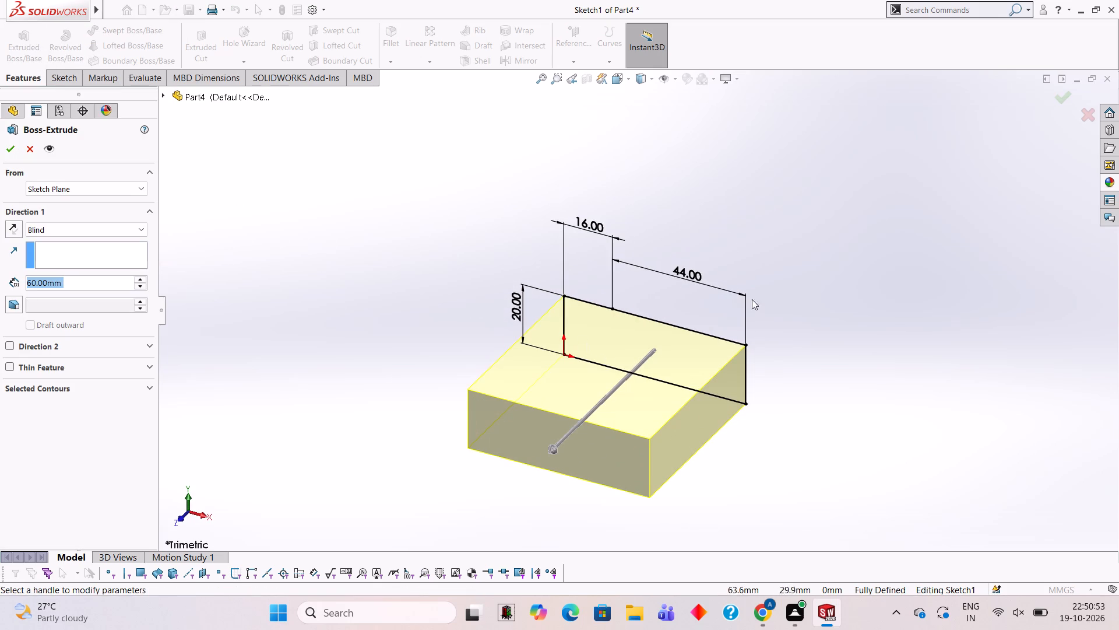
pyautogui.click(10, 152)
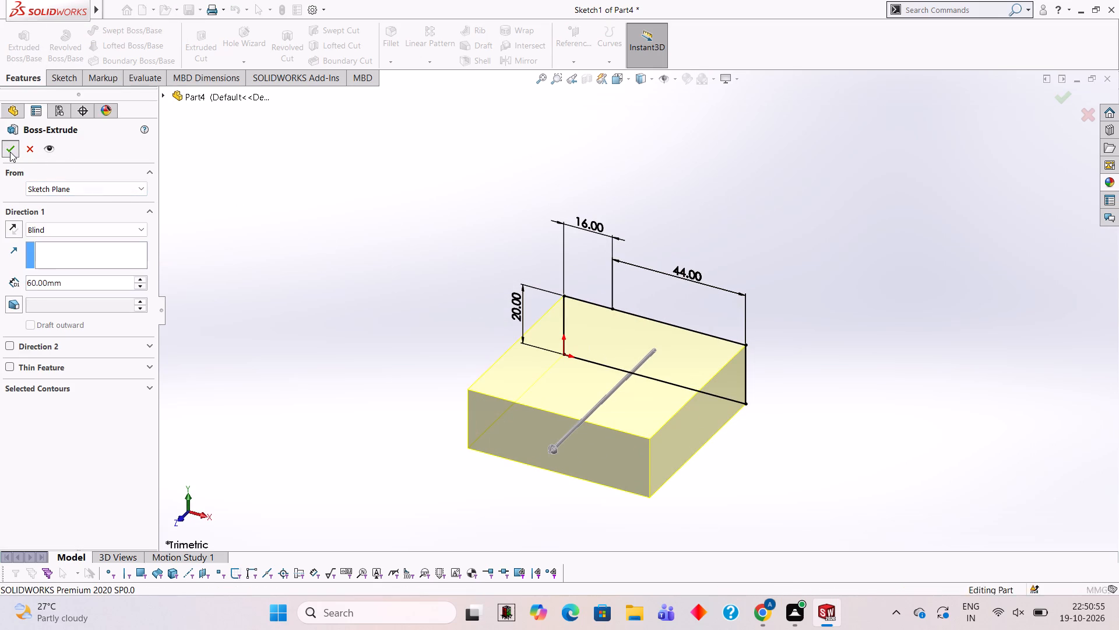
pyautogui.click(360, 180)
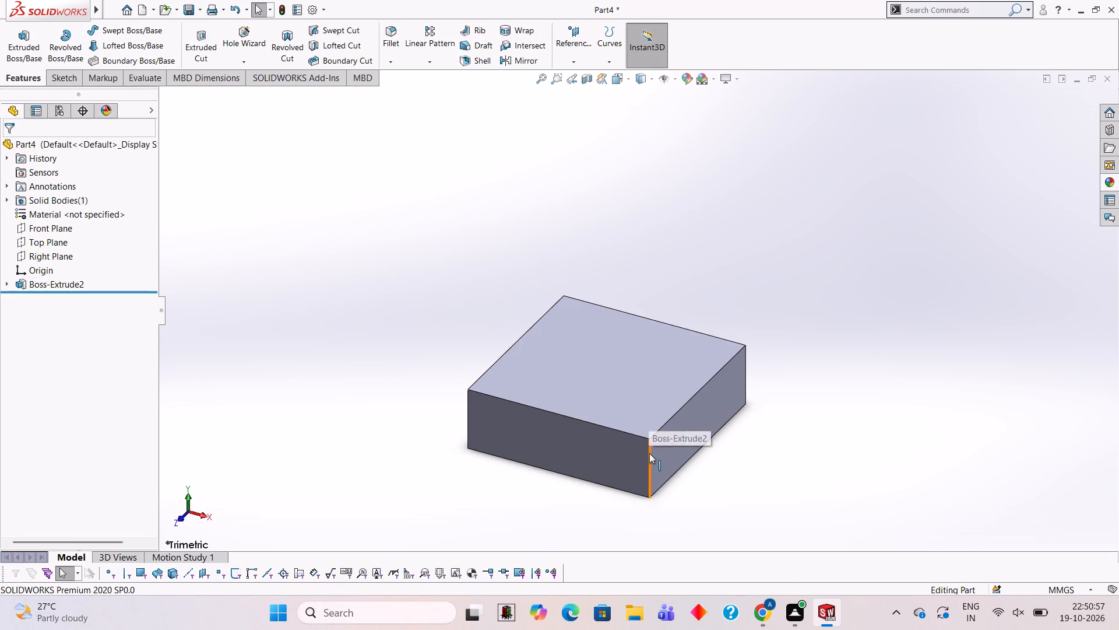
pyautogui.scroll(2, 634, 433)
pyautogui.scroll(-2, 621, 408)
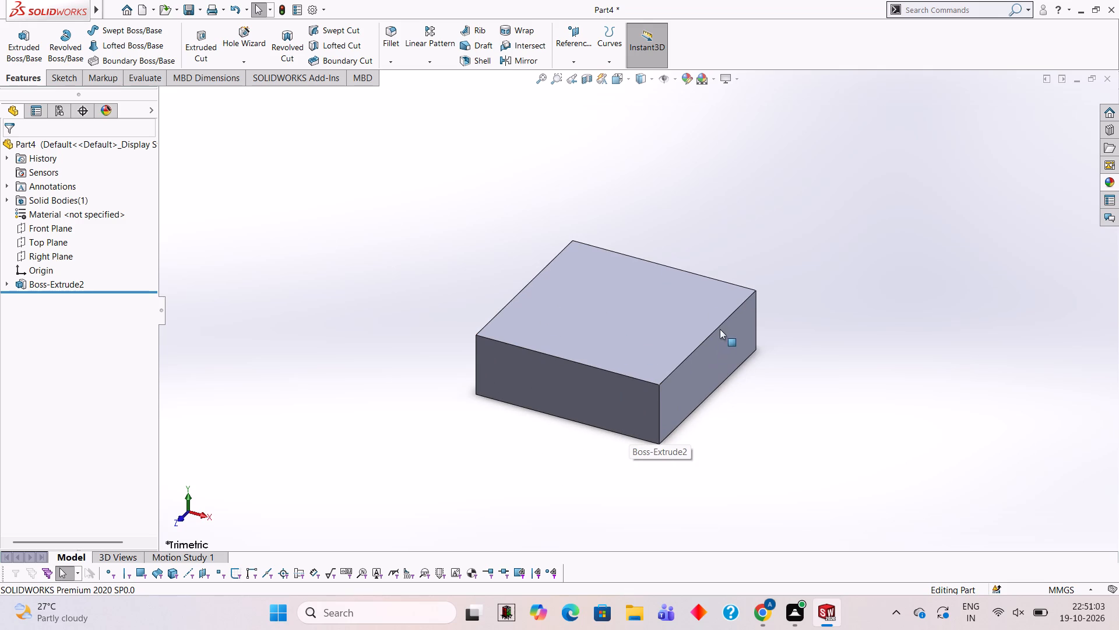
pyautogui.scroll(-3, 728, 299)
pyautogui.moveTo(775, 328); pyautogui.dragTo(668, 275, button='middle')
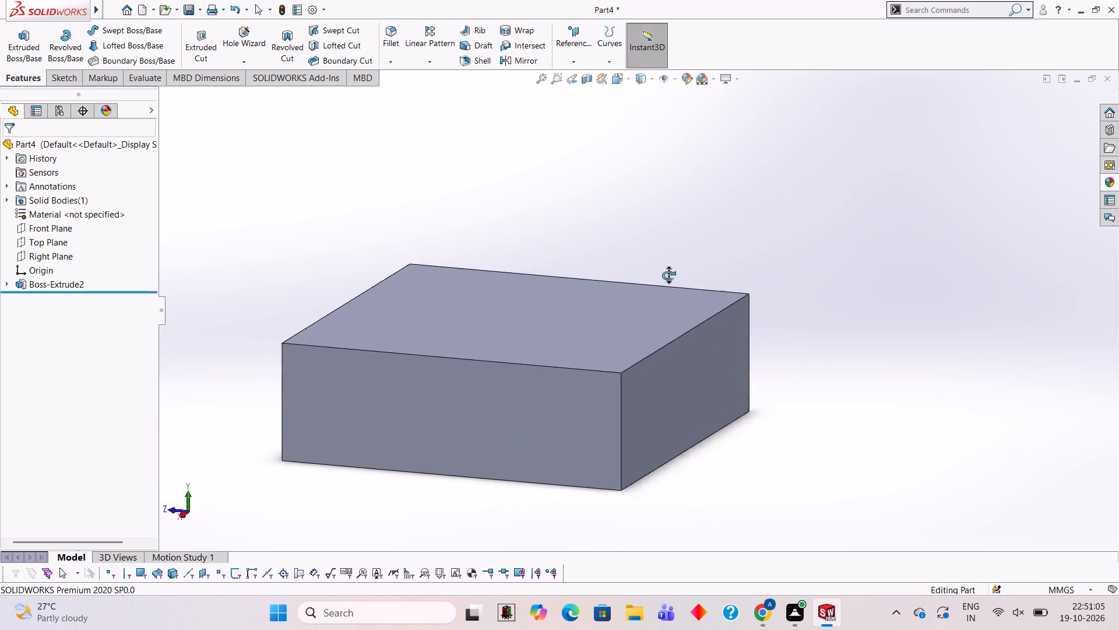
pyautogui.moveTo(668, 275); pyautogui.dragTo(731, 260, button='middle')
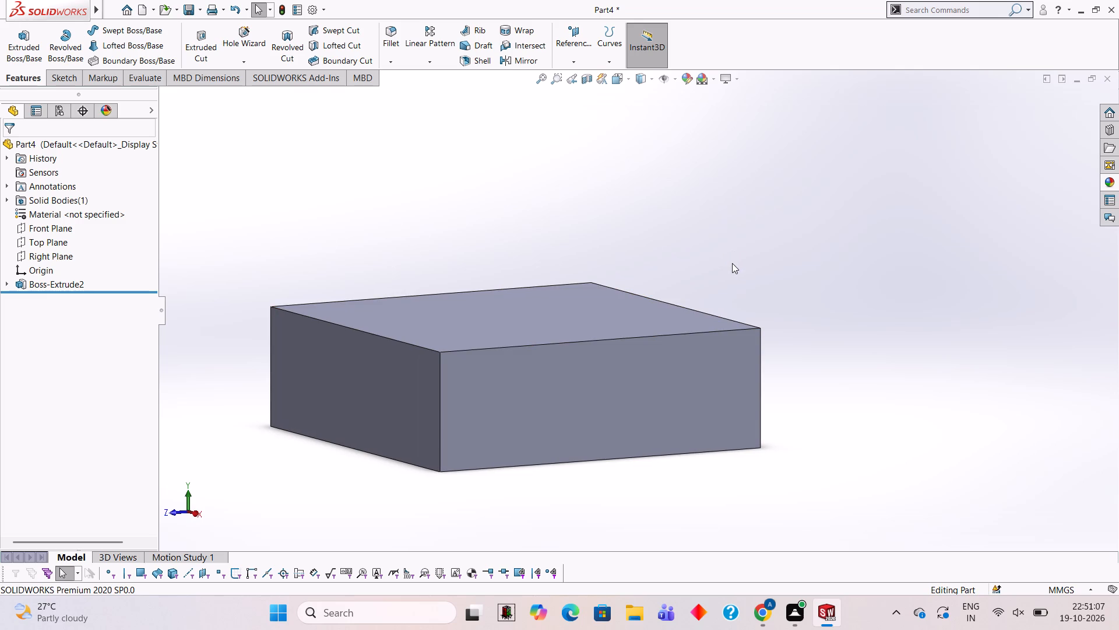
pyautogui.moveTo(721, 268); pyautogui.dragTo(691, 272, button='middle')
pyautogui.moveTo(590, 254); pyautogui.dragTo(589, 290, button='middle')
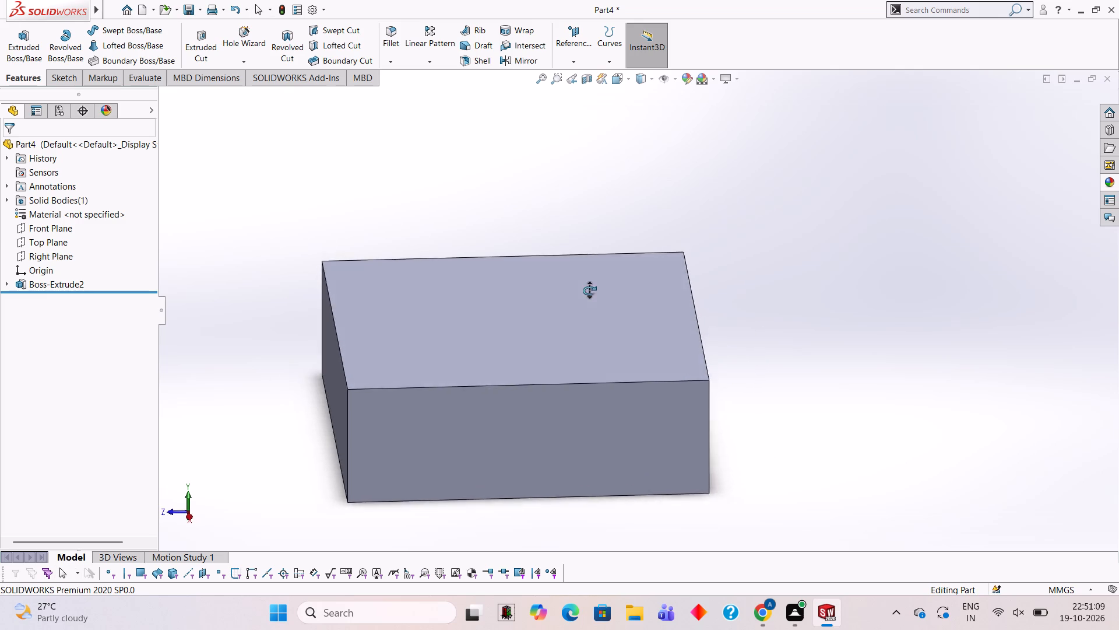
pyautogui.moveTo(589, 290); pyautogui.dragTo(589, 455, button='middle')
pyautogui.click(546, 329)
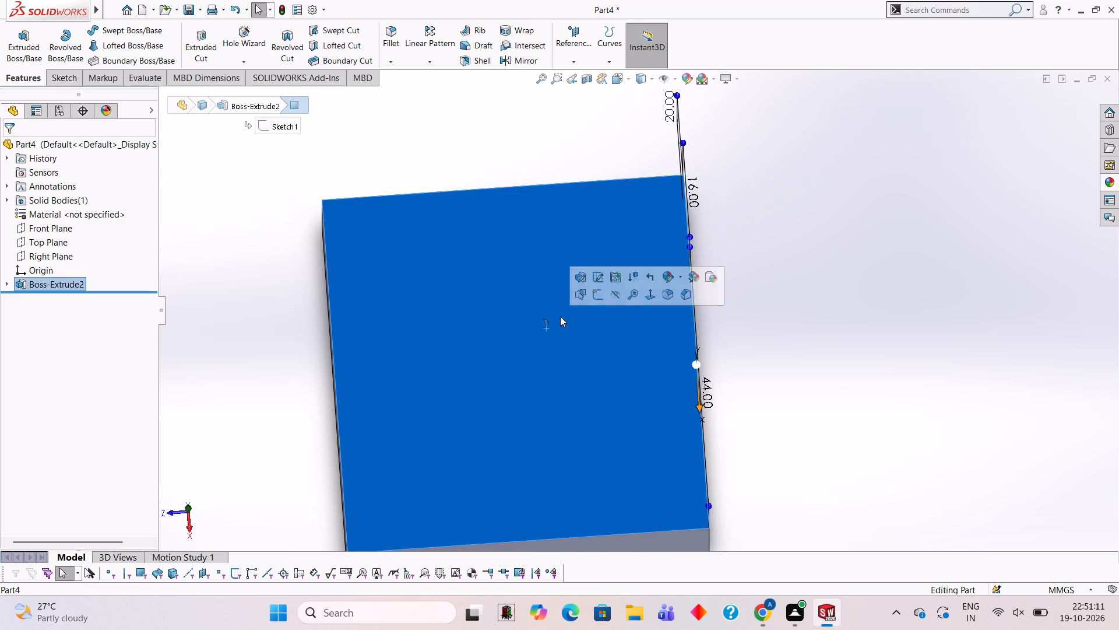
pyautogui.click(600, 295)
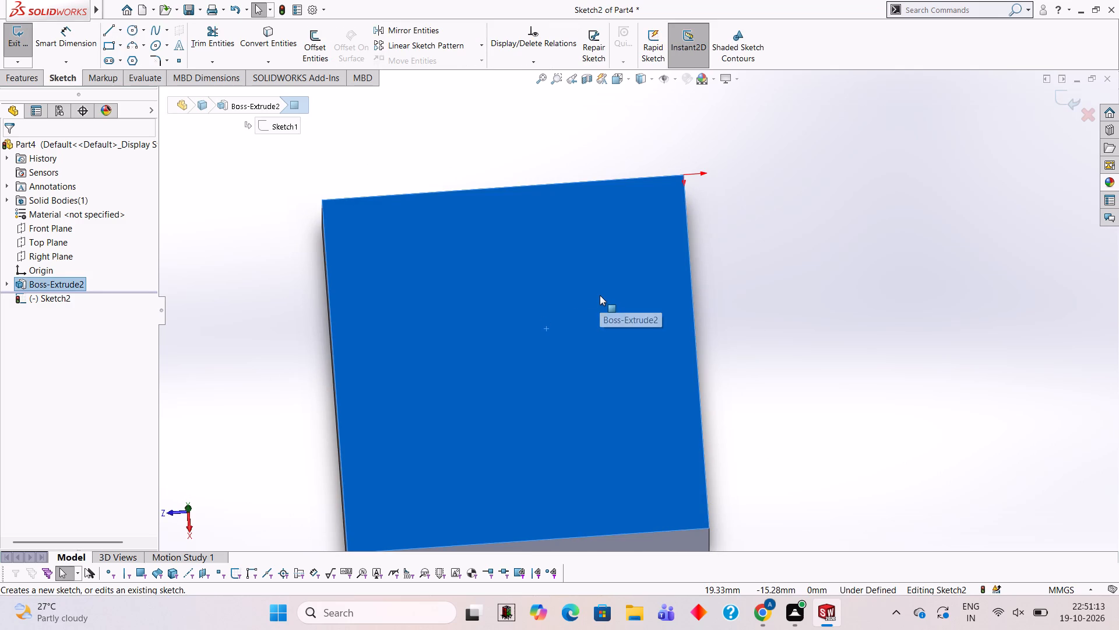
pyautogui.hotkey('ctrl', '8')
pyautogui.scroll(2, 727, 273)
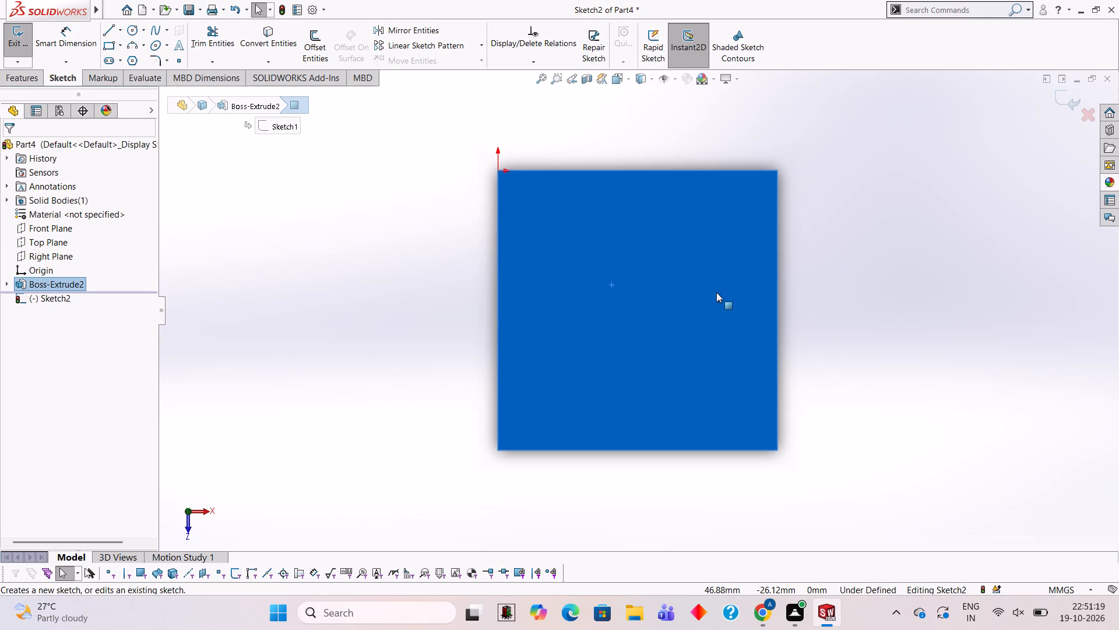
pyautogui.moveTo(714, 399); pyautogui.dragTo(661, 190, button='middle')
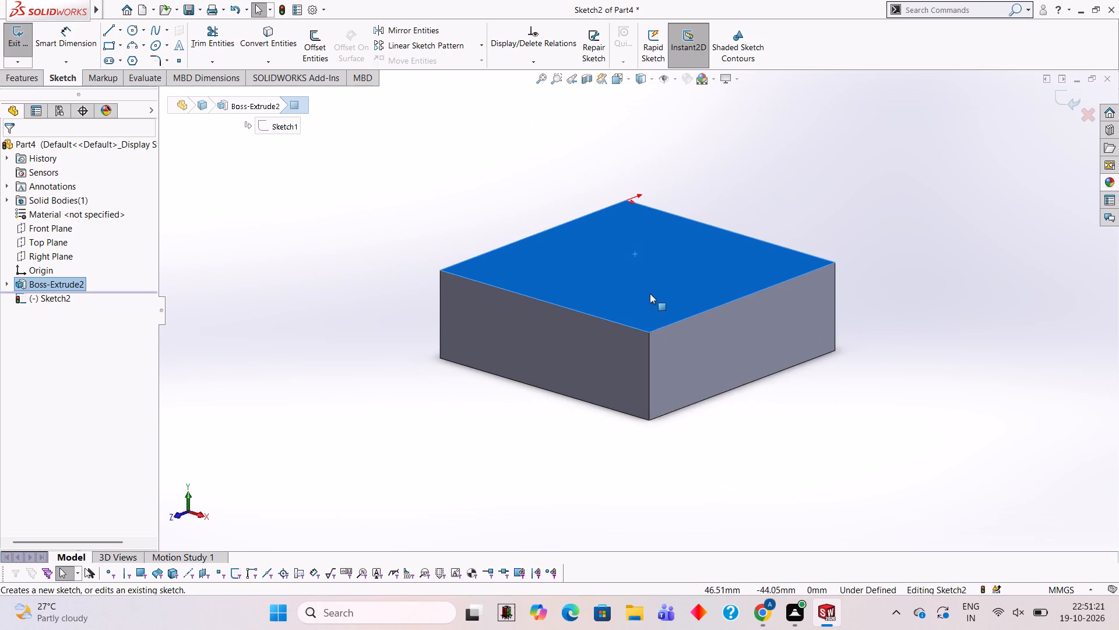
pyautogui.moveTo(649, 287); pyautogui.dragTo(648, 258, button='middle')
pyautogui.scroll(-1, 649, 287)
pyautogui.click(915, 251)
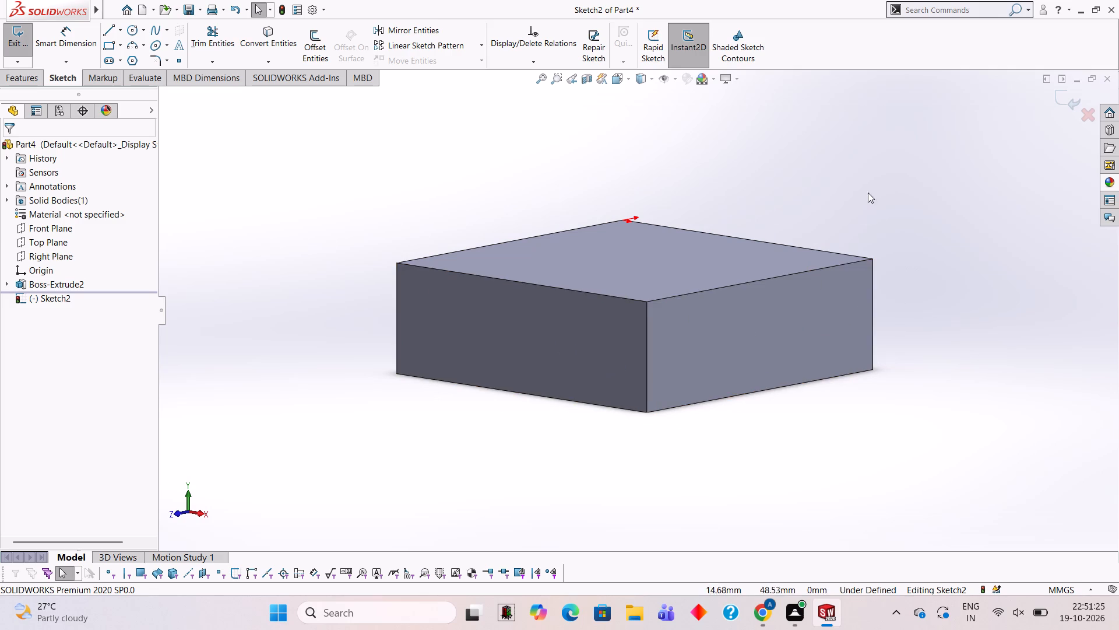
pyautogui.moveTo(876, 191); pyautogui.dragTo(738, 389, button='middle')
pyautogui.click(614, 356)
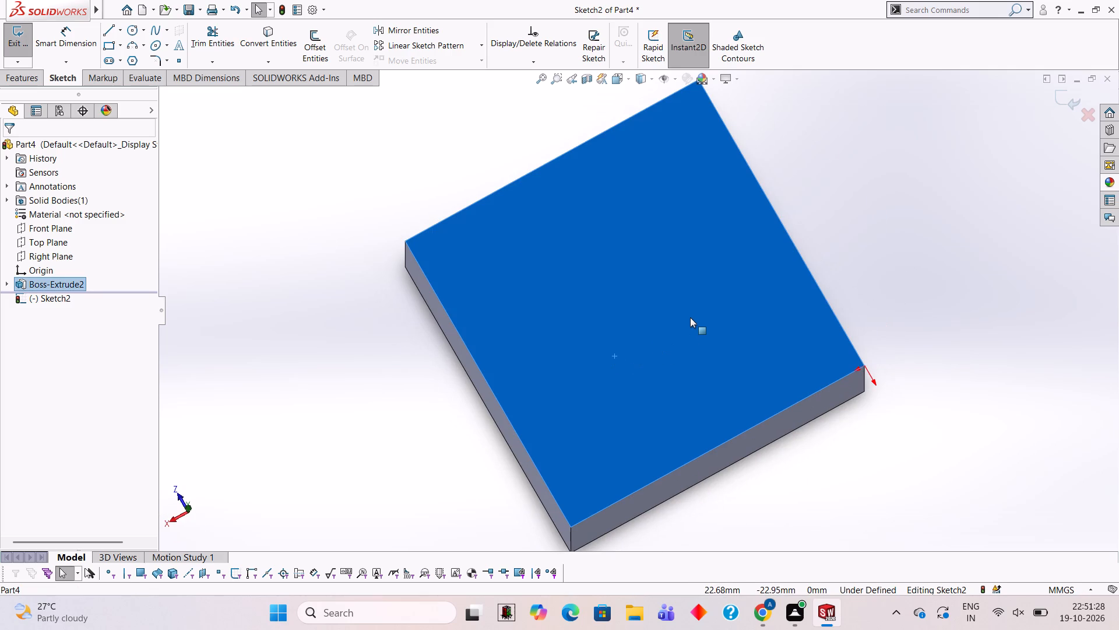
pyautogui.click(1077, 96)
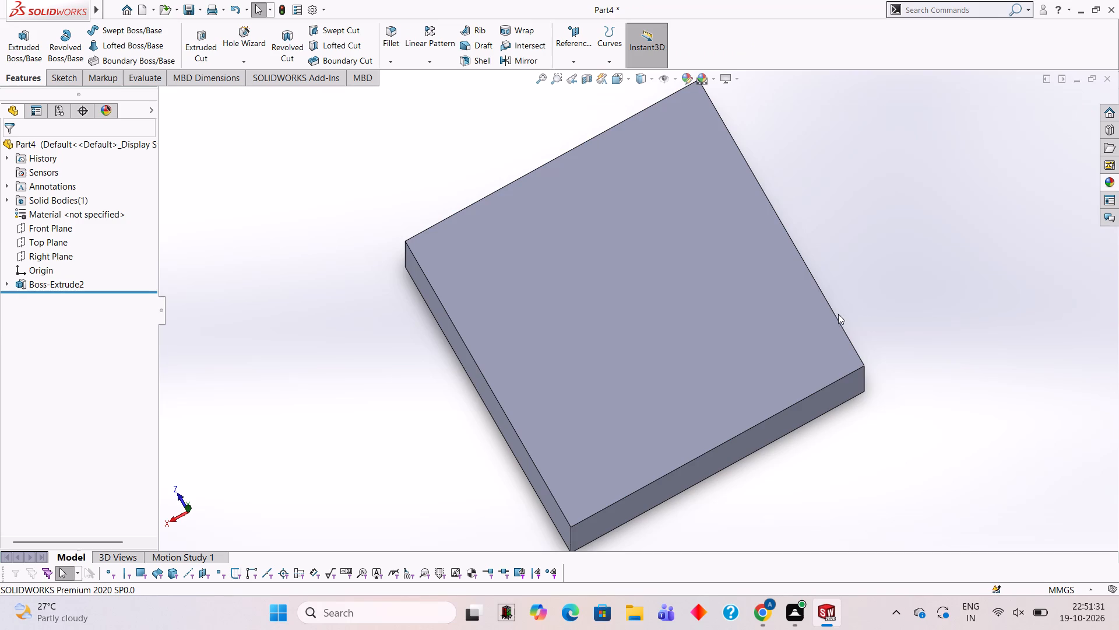
# On the block's back face, sketch a closed 40 × 20 mm line rectangle standing on the top edge, starting at the corner farthest from the origin.
pyautogui.moveTo(835, 317); pyautogui.dragTo(814, 239, button='middle')
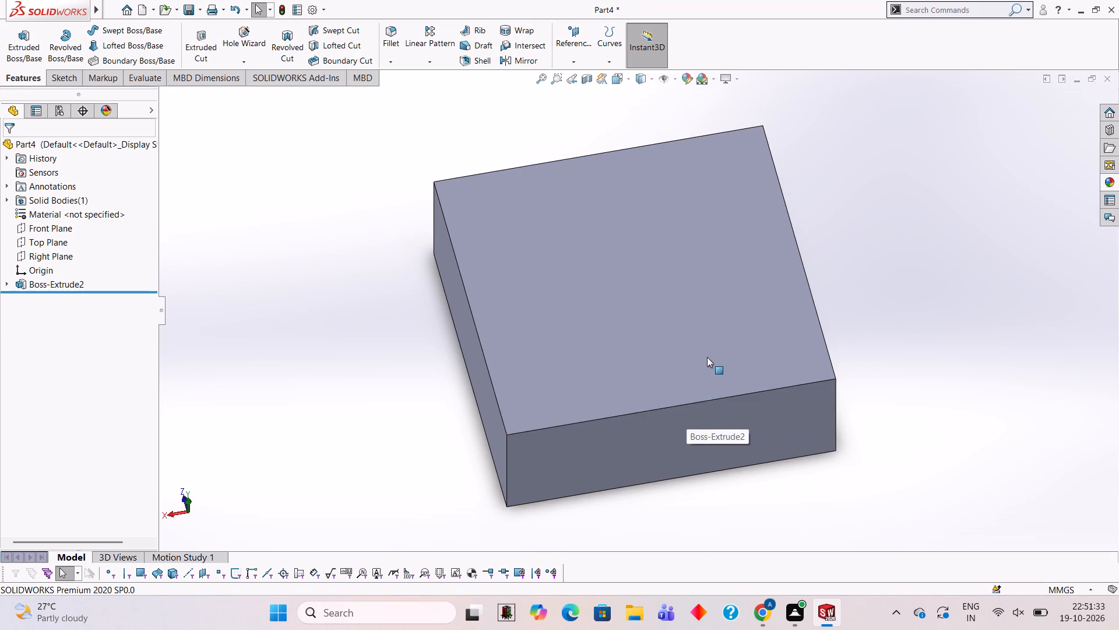
pyautogui.moveTo(708, 353); pyautogui.dragTo(712, 308, button='middle')
pyautogui.click(667, 405)
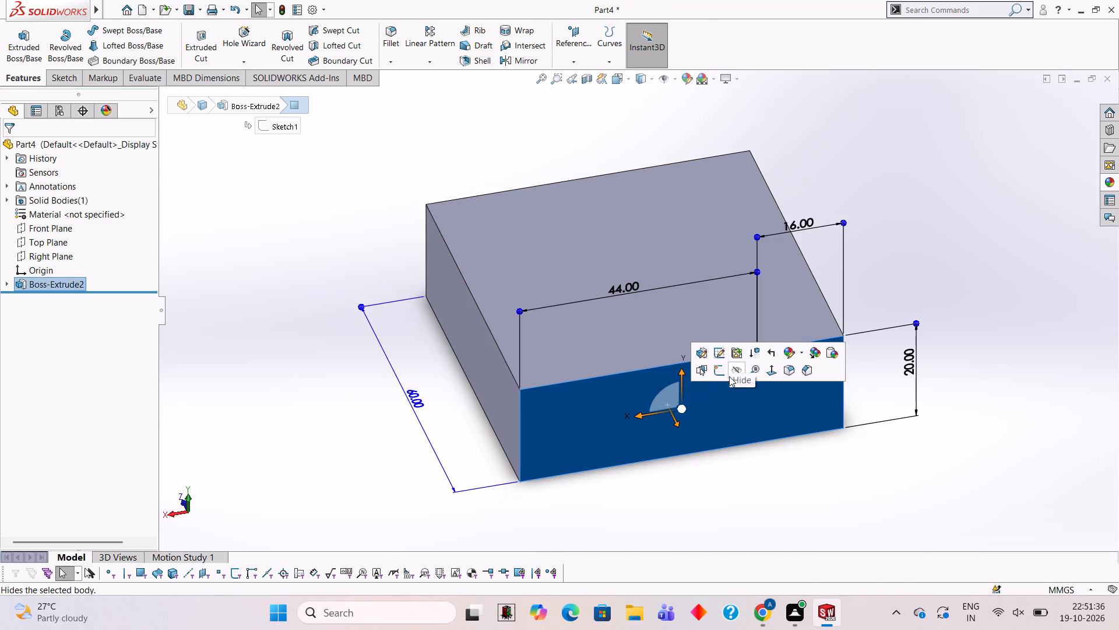
pyautogui.click(722, 374)
pyautogui.hotkey('ctrl', '8')
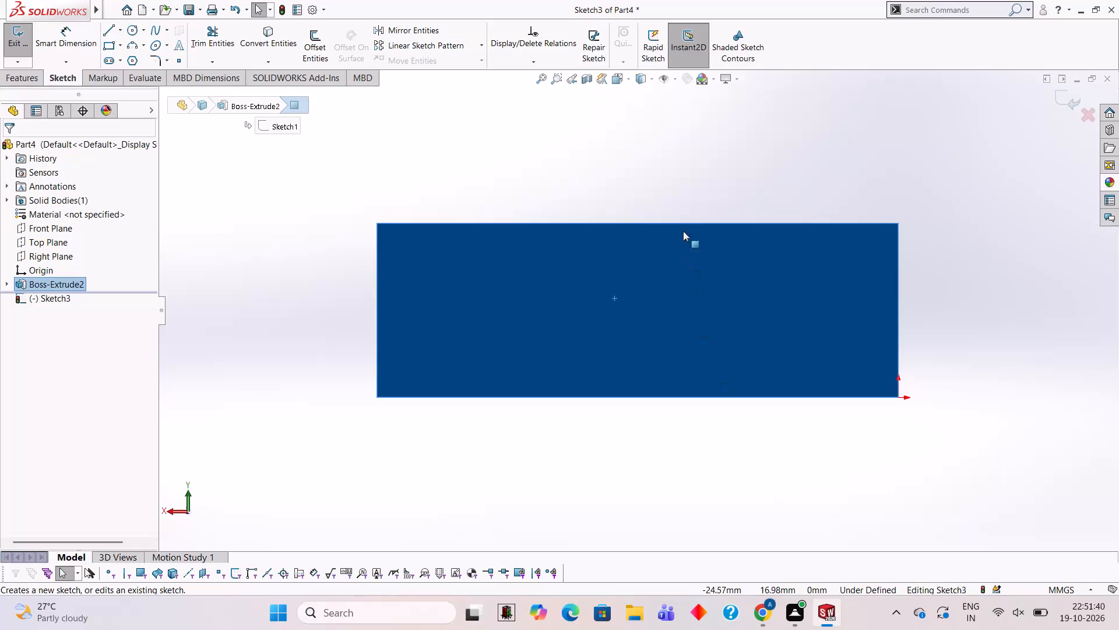
pyautogui.scroll(3, 679, 210)
pyautogui.scroll(-2, 679, 210)
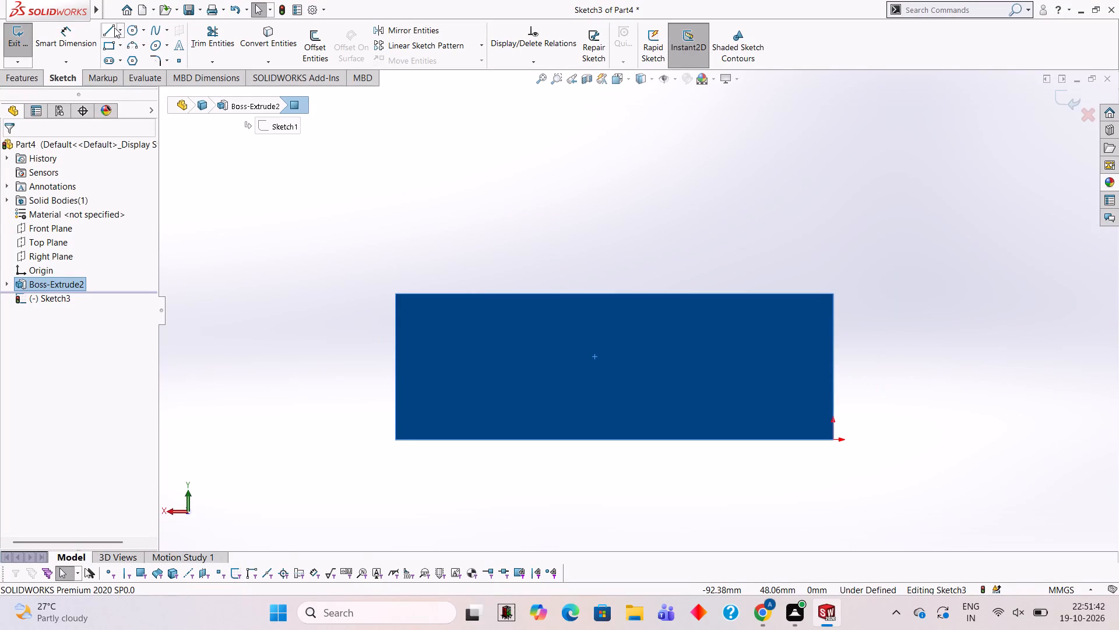
pyautogui.click(113, 27)
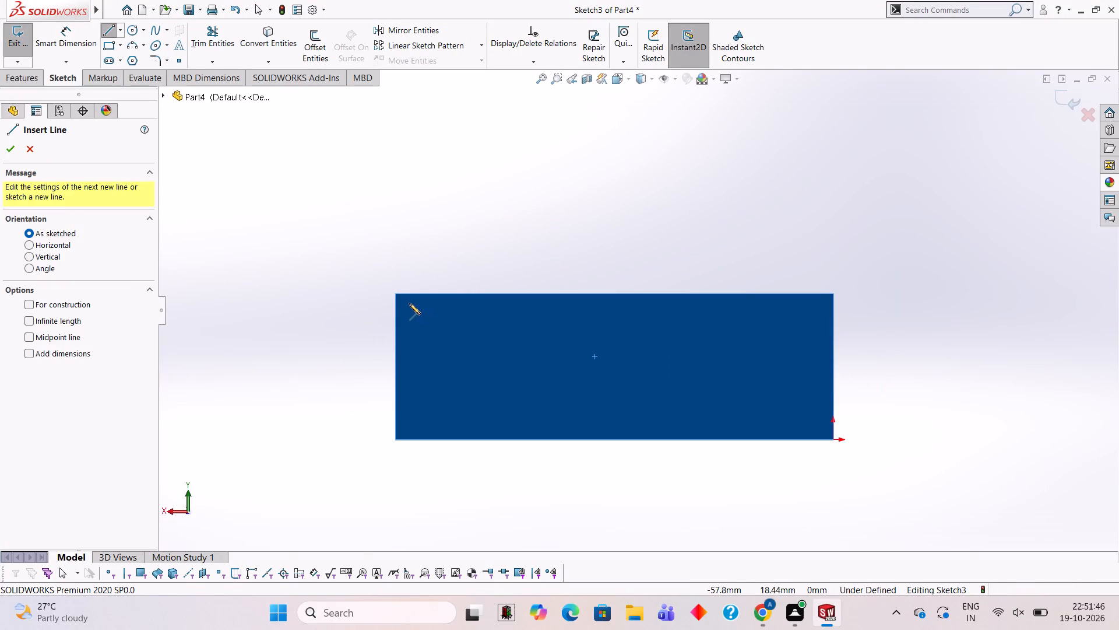
pyautogui.click(395, 293)
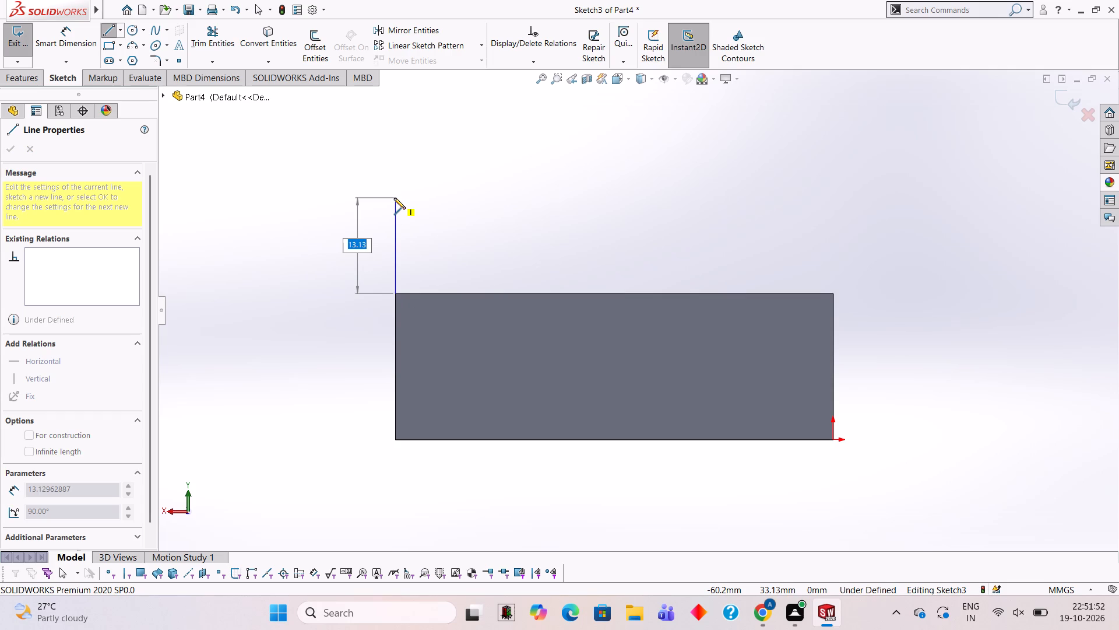
pyautogui.write('20')
pyautogui.press('Return')
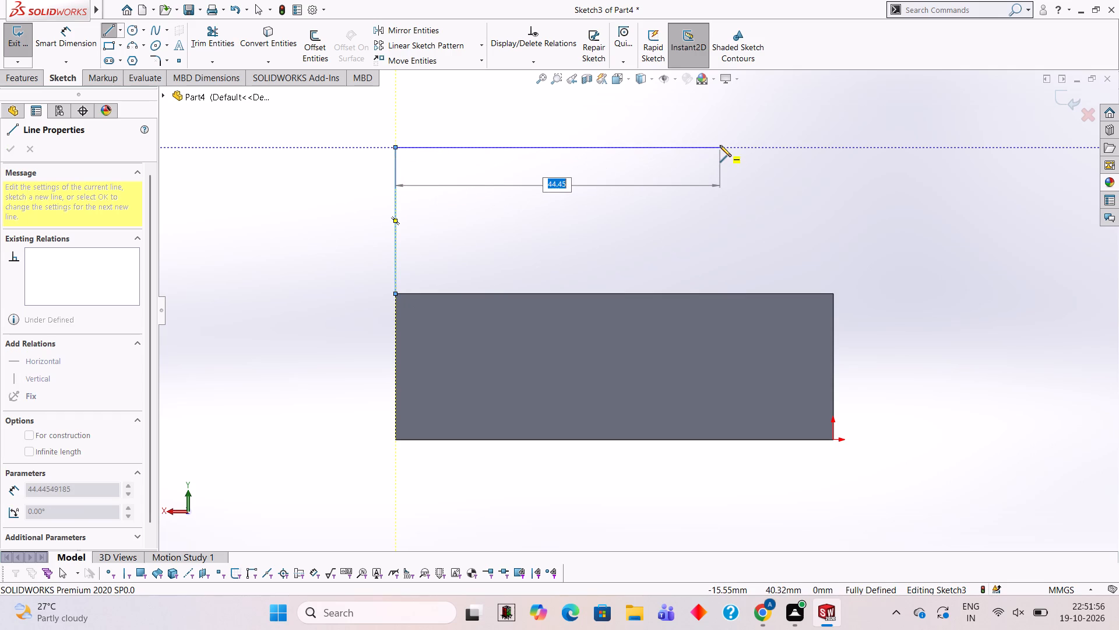
pyautogui.write('40')
pyautogui.press('Return')
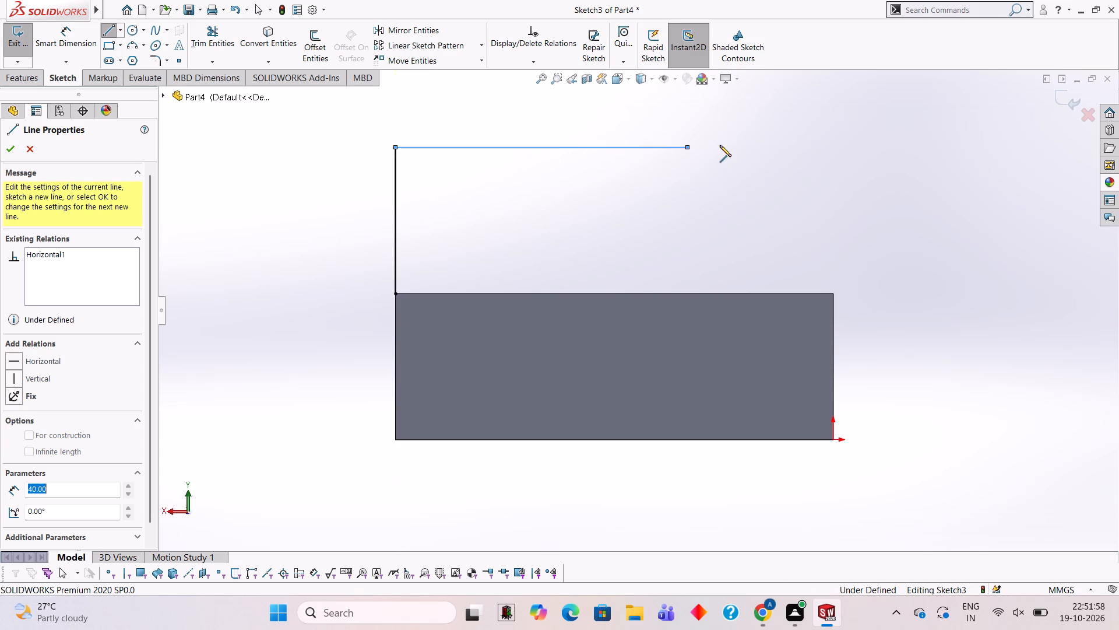
pyautogui.click(688, 293)
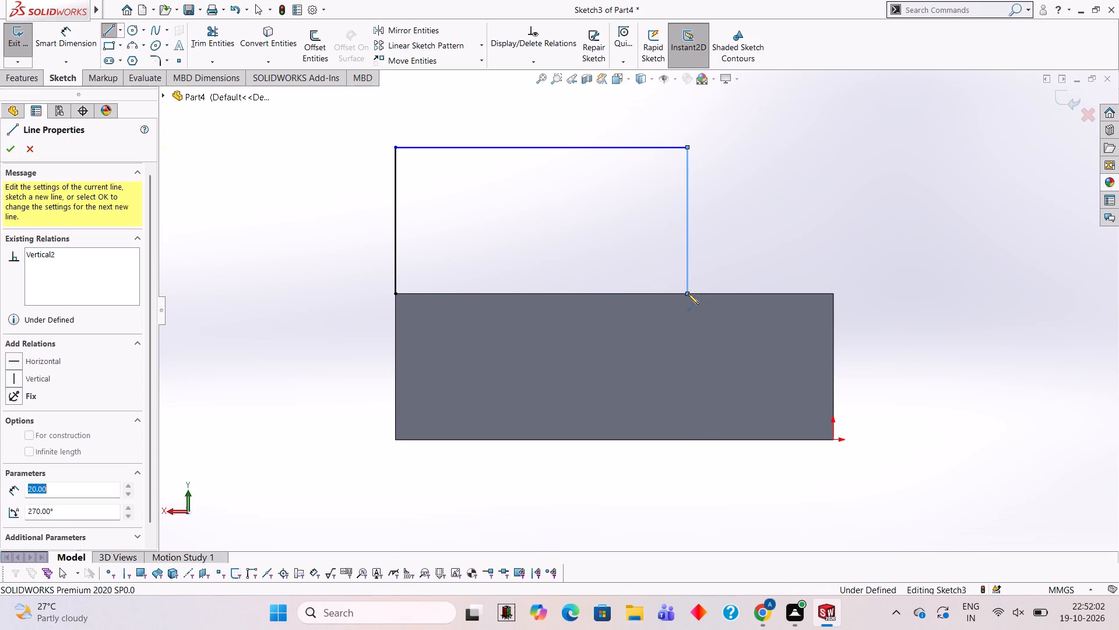
pyautogui.click(394, 293)
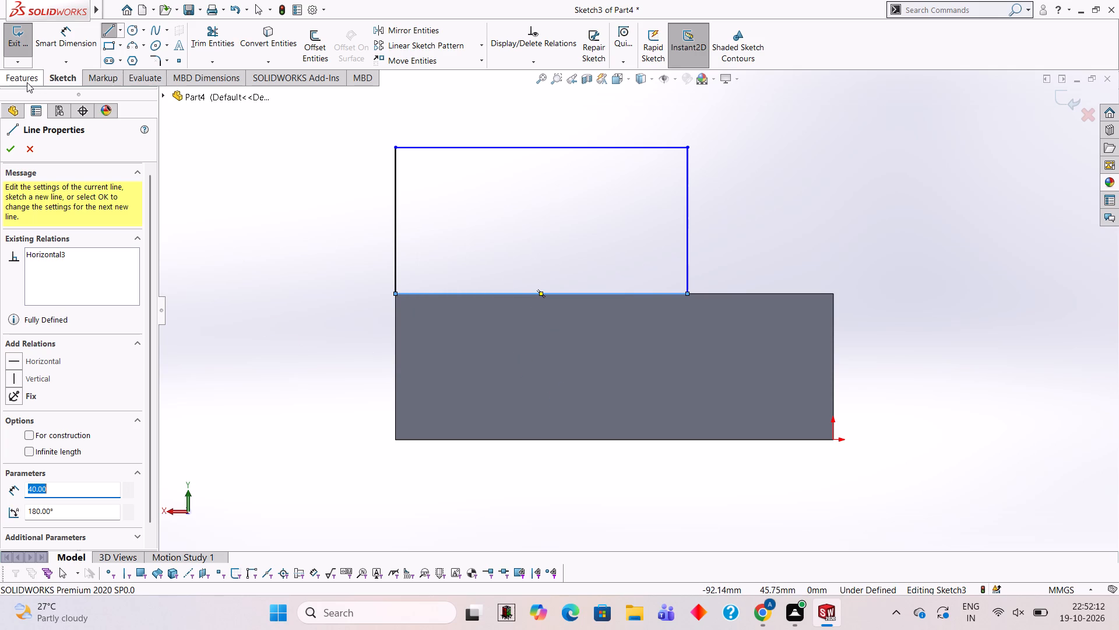
# Dimension the rectangle's top edge and its vertical side nearer the origin.
pyautogui.click(49, 44)
pyautogui.click(518, 147)
pyautogui.click(516, 121)
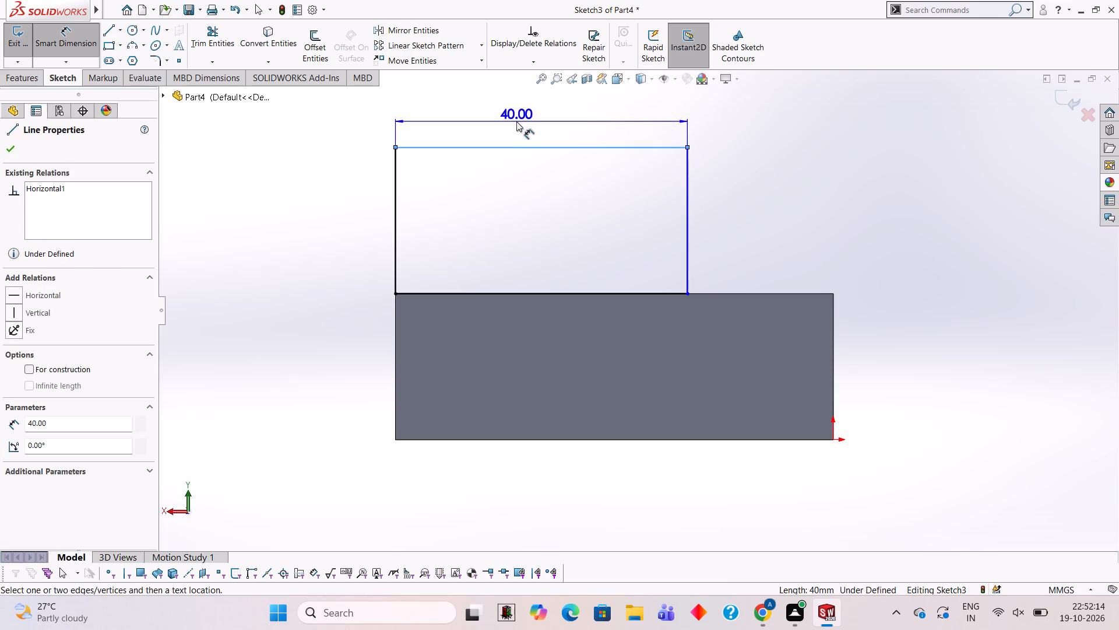
pyautogui.click(468, 106)
pyautogui.click(538, 192)
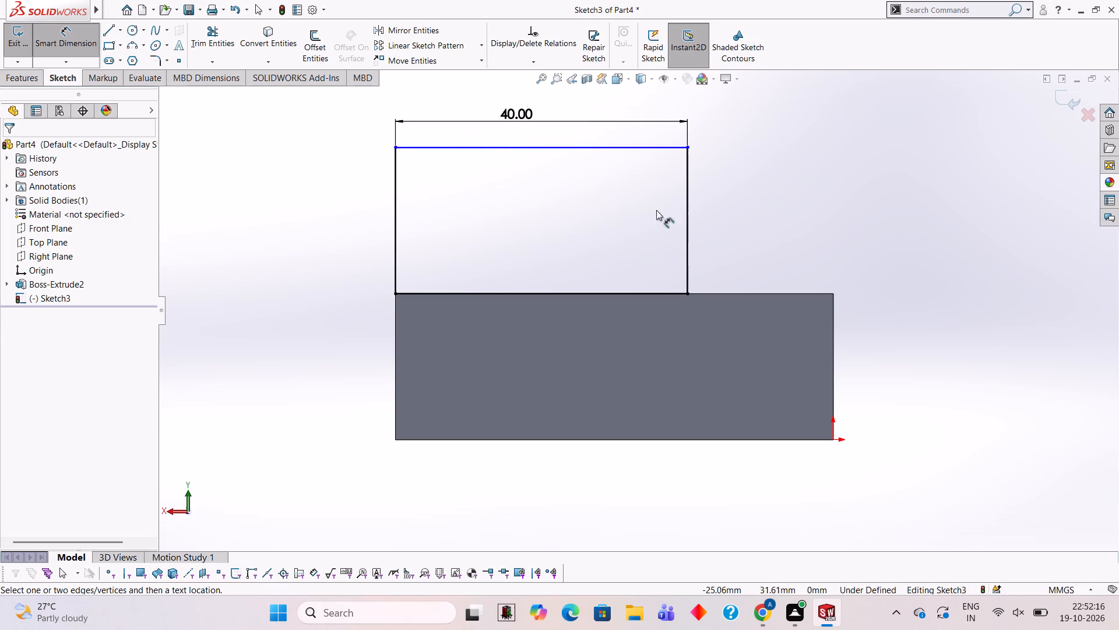
pyautogui.click(686, 213)
pyautogui.click(758, 213)
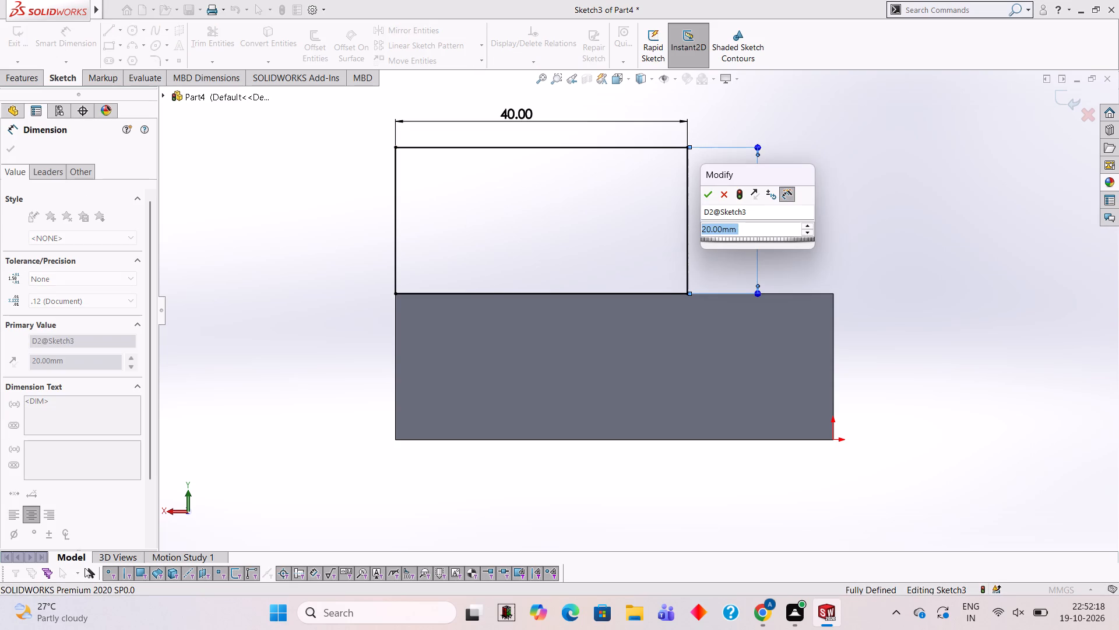
pyautogui.click(704, 199)
pyautogui.click(780, 128)
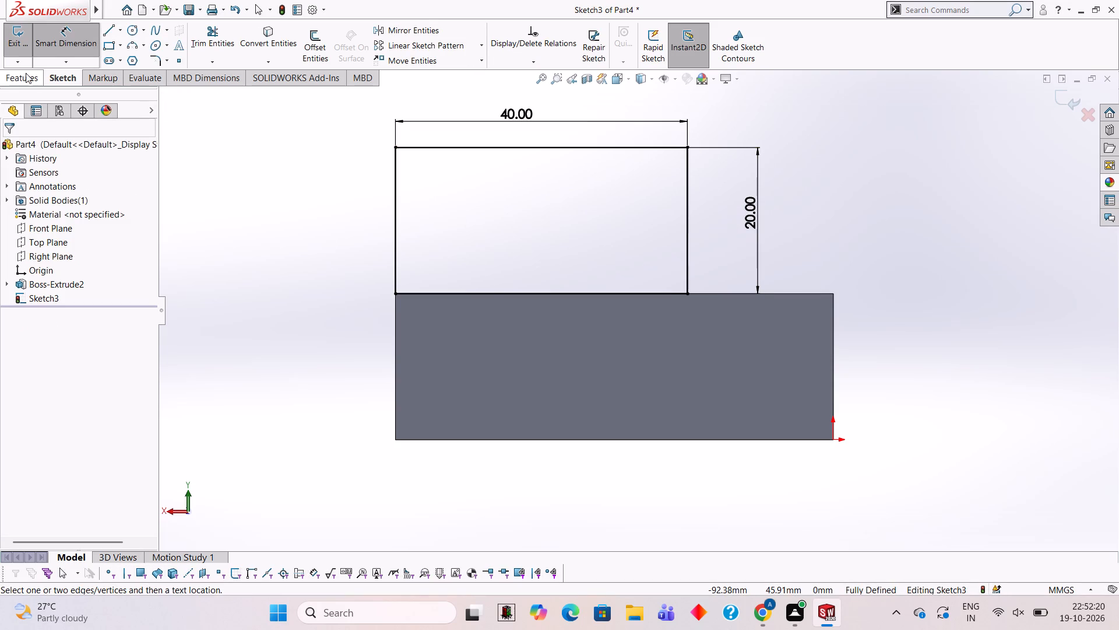
# Extrude the rectangle as a blind boss 12 mm deep, reversed over the block's top face and merged with it.
pyautogui.click(26, 73)
pyautogui.click(27, 51)
pyautogui.moveTo(184, 169); pyautogui.dragTo(220, 184, button='middle')
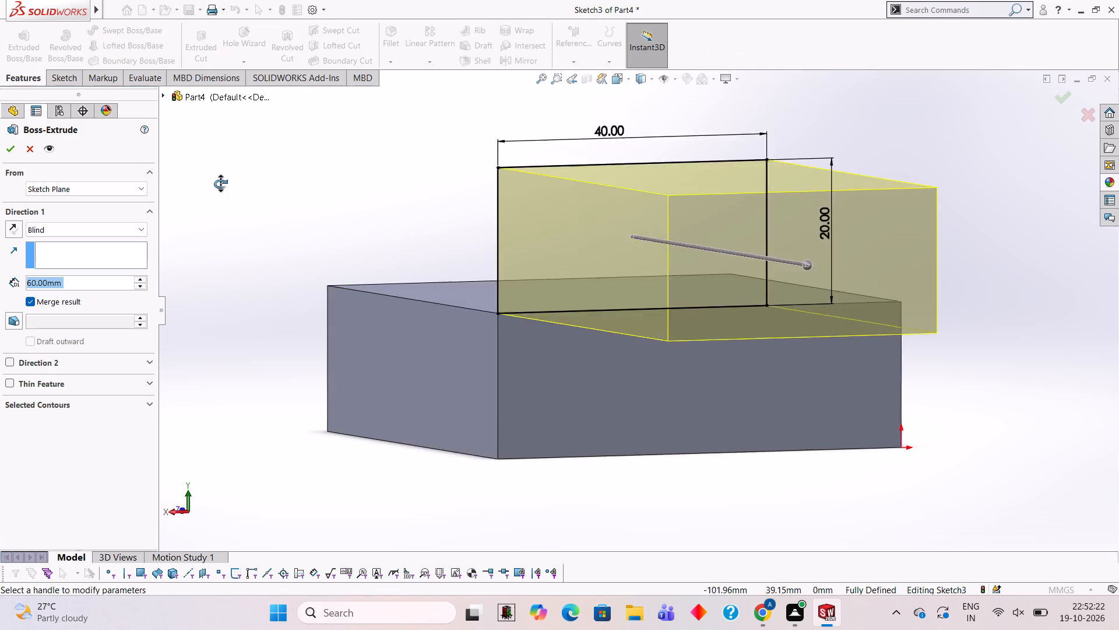
pyautogui.moveTo(220, 184); pyautogui.dragTo(273, 225, button='middle')
pyautogui.click(17, 233)
pyautogui.click(68, 283)
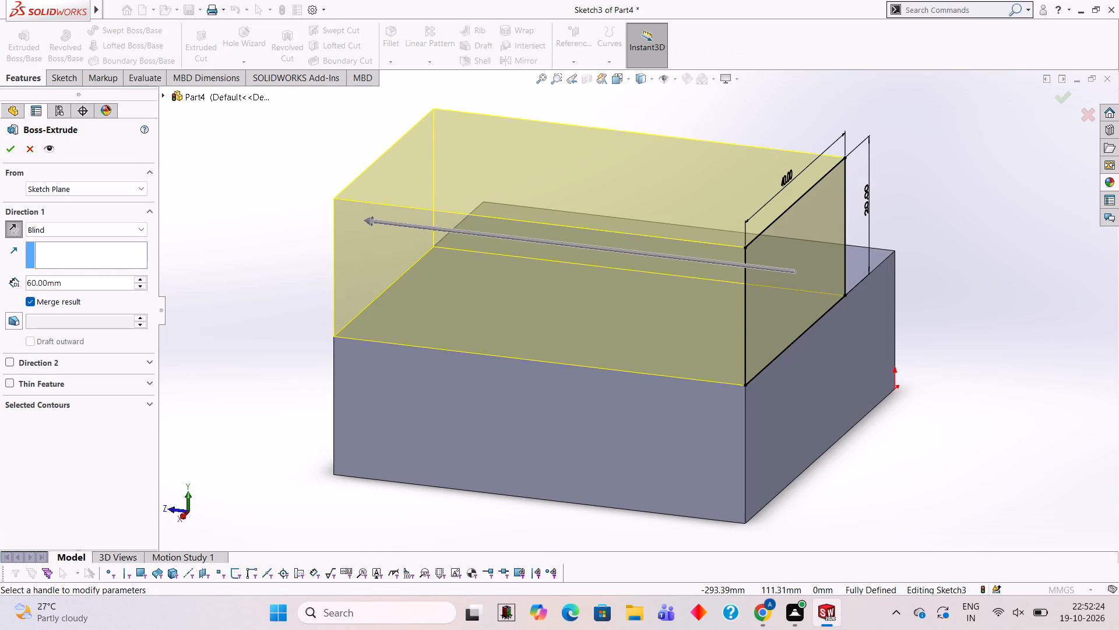
pyautogui.press('BackSpace')
pyautogui.press('BackSpace')
pyautogui.press('BackSpace')
pyautogui.press('BackSpace')
pyautogui.press('BackSpace')
pyautogui.press('BackSpace')
pyautogui.press('BackSpace')
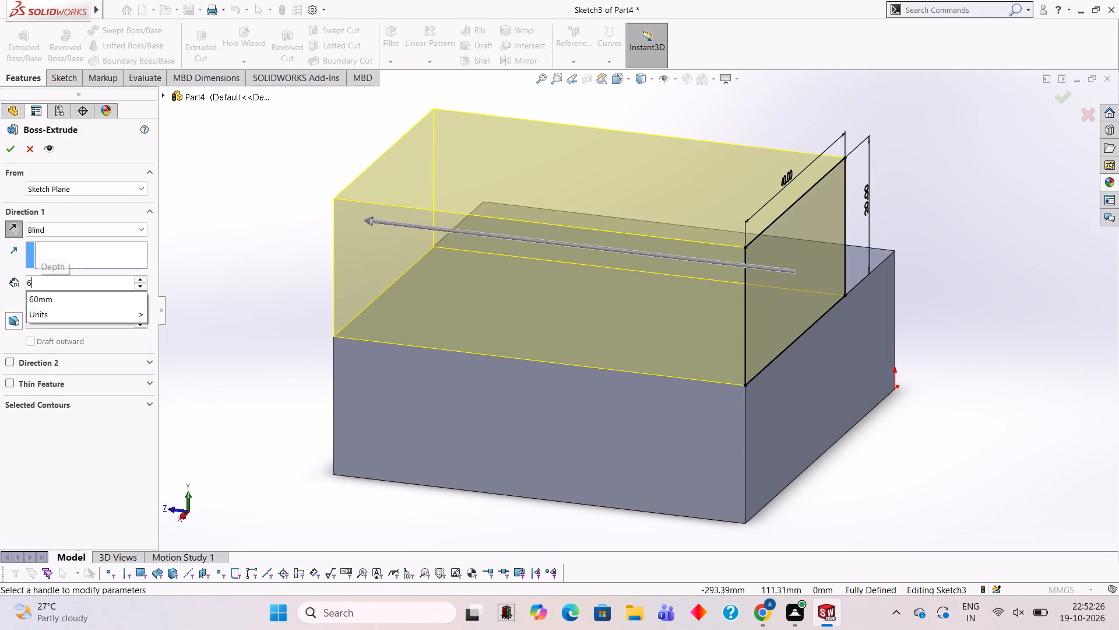
pyautogui.write('12')
pyautogui.press('Return')
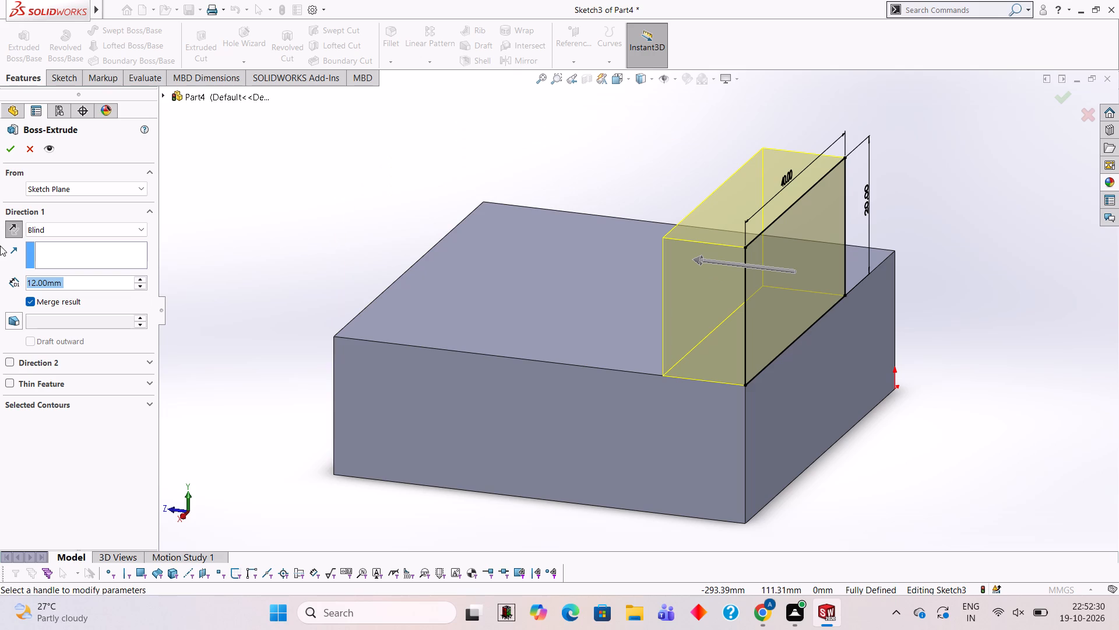
pyautogui.click(16, 143)
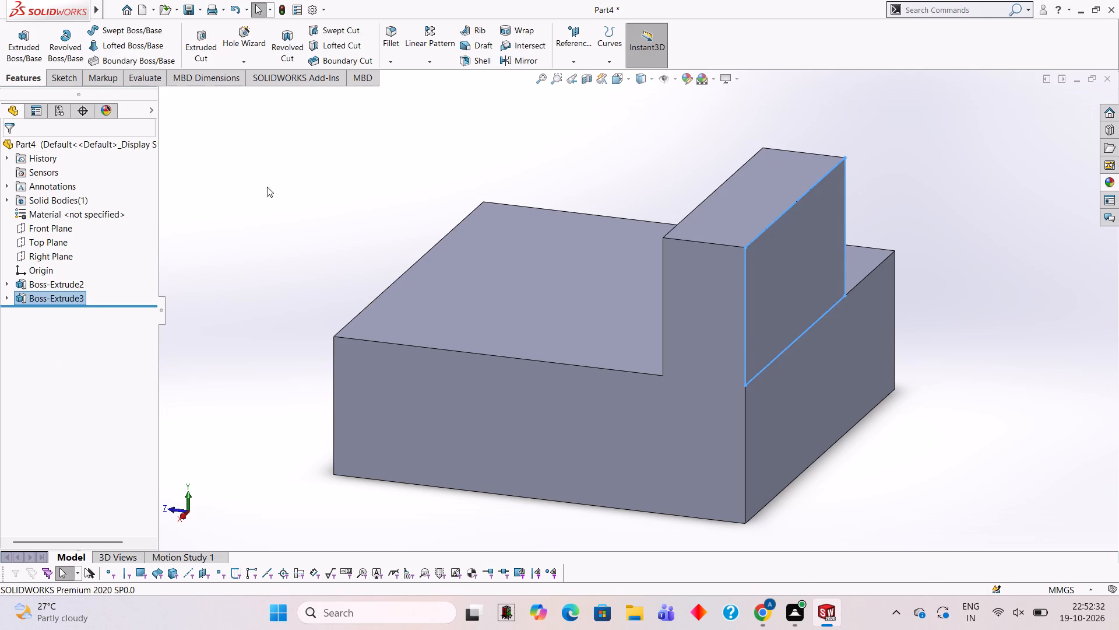
pyautogui.click(313, 189)
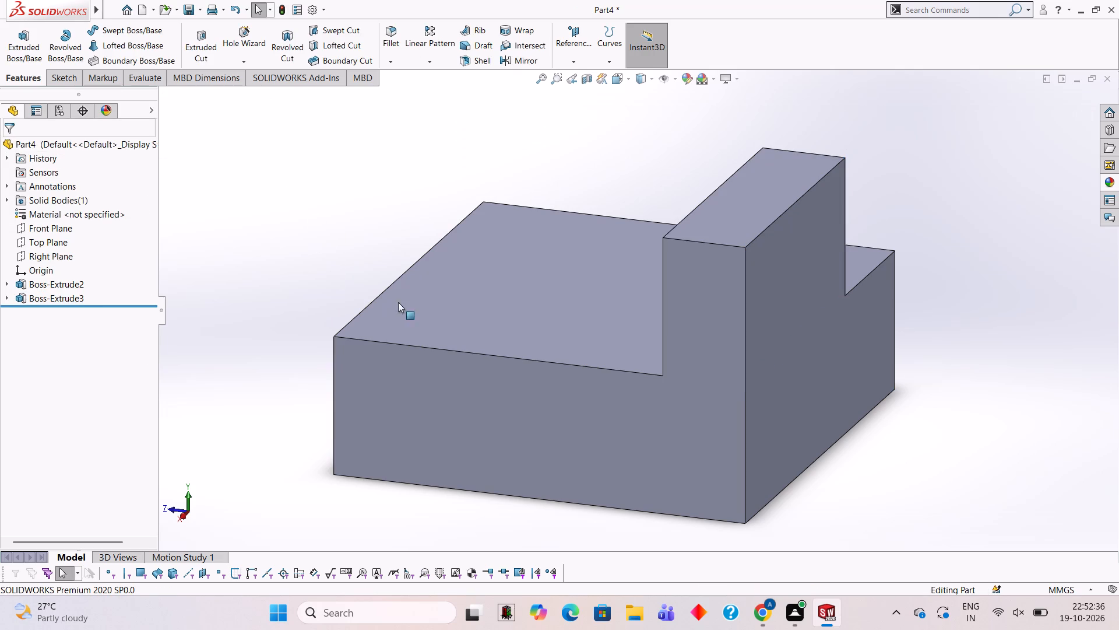
# On the block's back face, sketch a closed 20 × 20 mm line square at the origin corner, beneath the notch beside the upright.
pyautogui.moveTo(618, 337); pyautogui.dragTo(629, 325, button='middle')
pyautogui.moveTo(812, 276); pyautogui.dragTo(747, 278, button='middle')
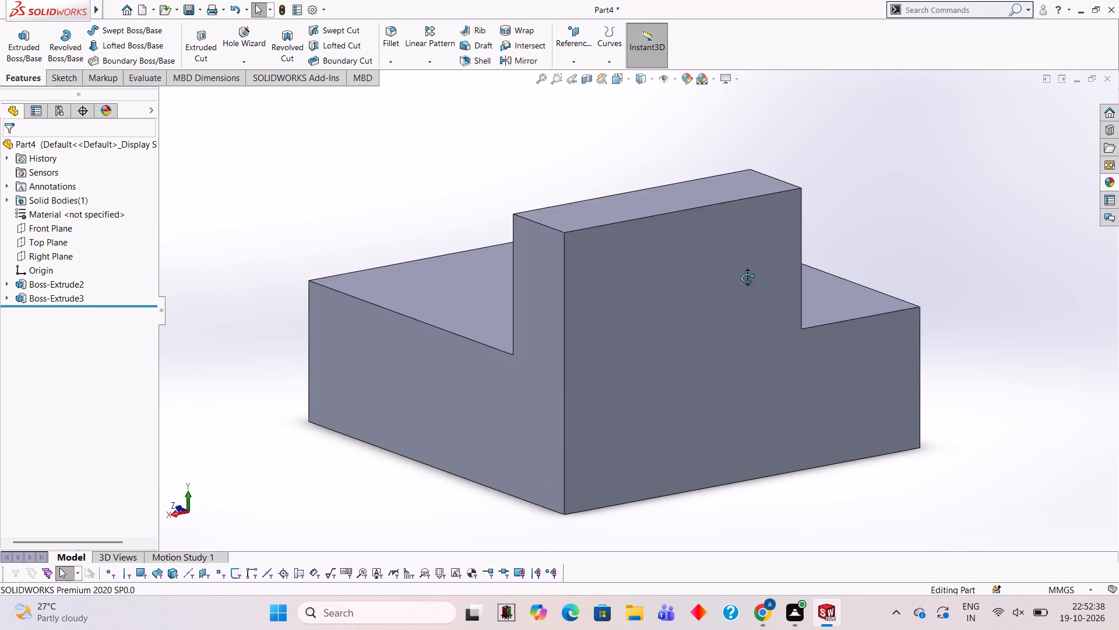
pyautogui.moveTo(747, 278); pyautogui.dragTo(707, 293, button='middle')
pyautogui.scroll(-2, 701, 276)
pyautogui.scroll(1, 709, 299)
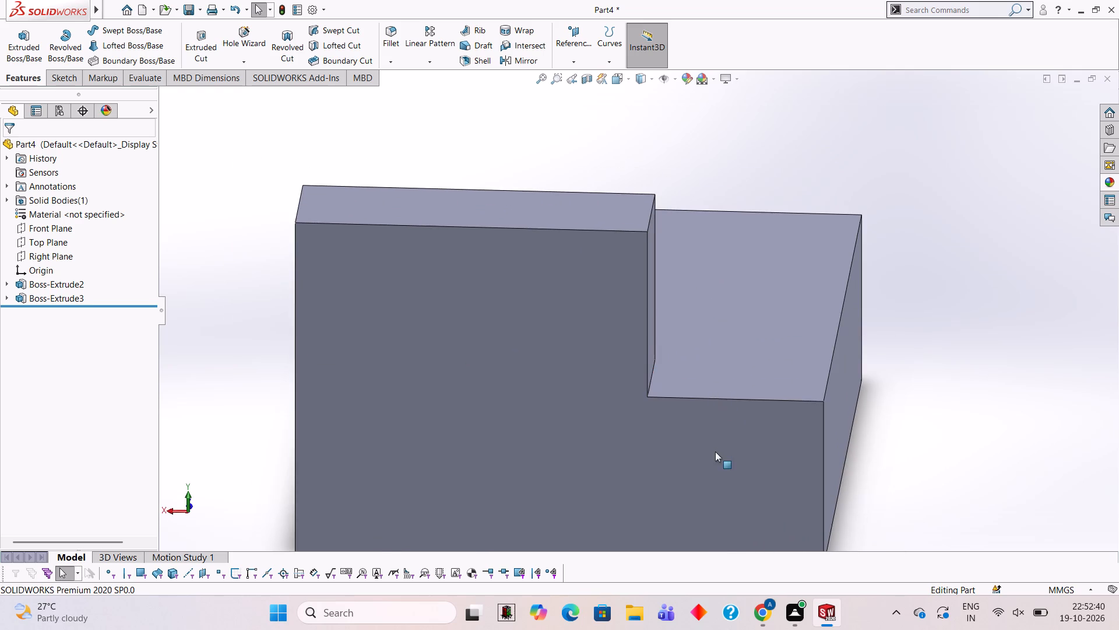
pyautogui.moveTo(715, 452); pyautogui.dragTo(727, 335, button='middle')
pyautogui.click(730, 290)
pyautogui.click(783, 264)
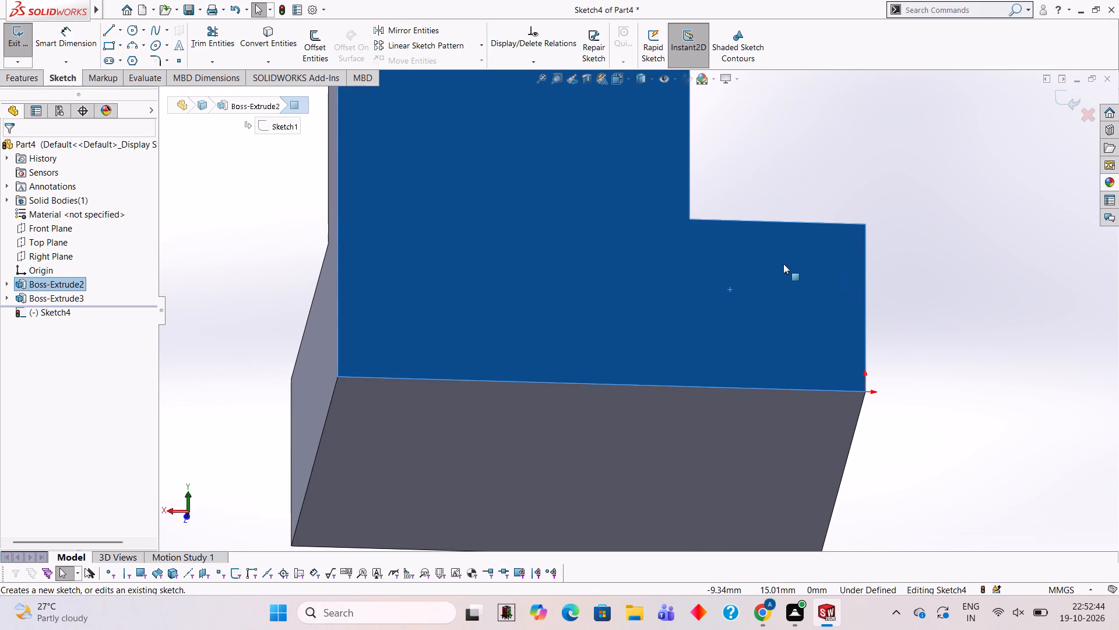
pyautogui.hotkey('ctrl', '8')
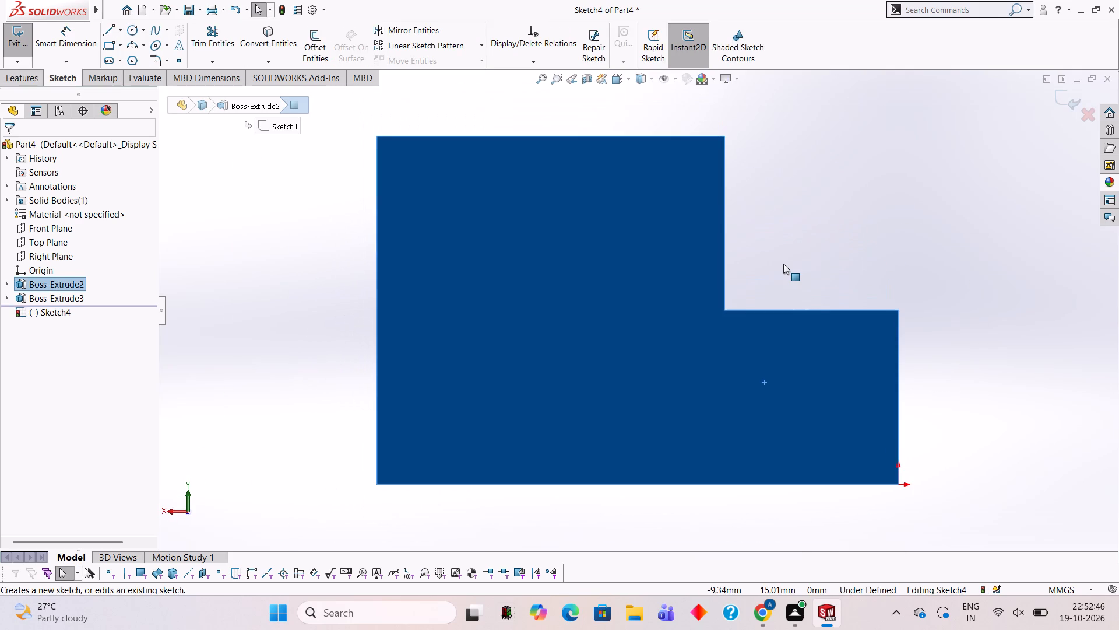
pyautogui.scroll(-3, 824, 323)
pyautogui.click(106, 32)
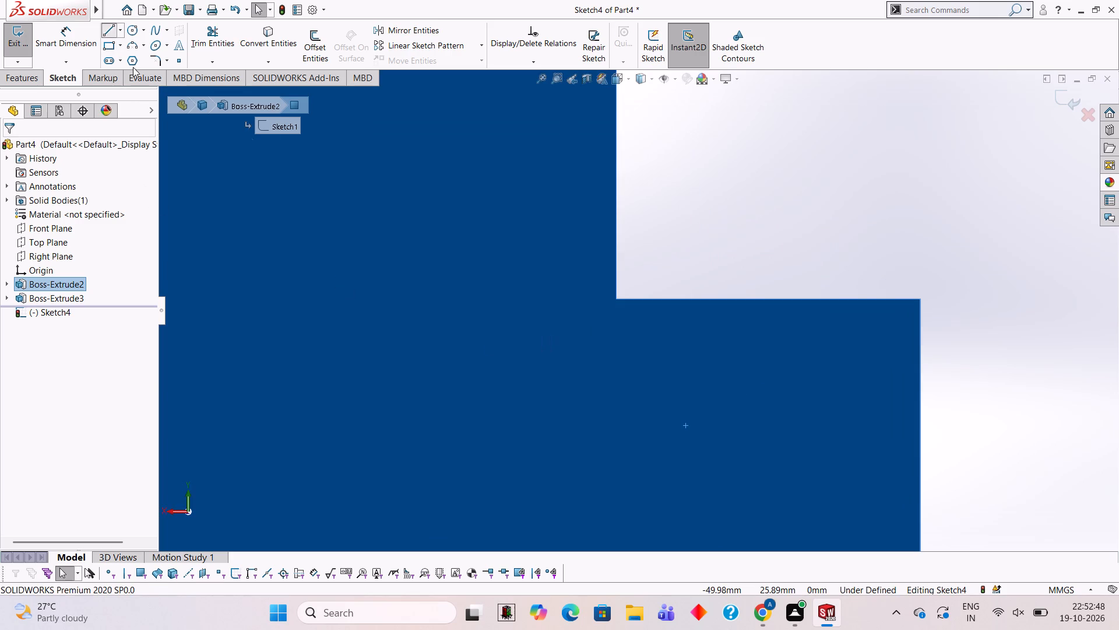
pyautogui.scroll(2, 757, 361)
pyautogui.scroll(-2, 758, 363)
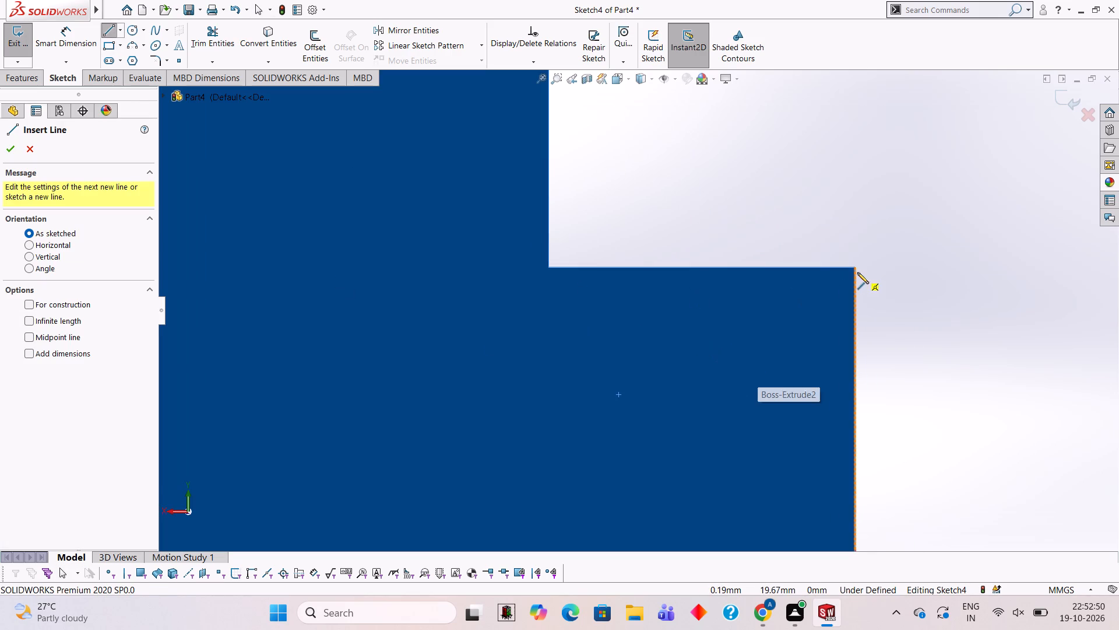
pyautogui.click(856, 268)
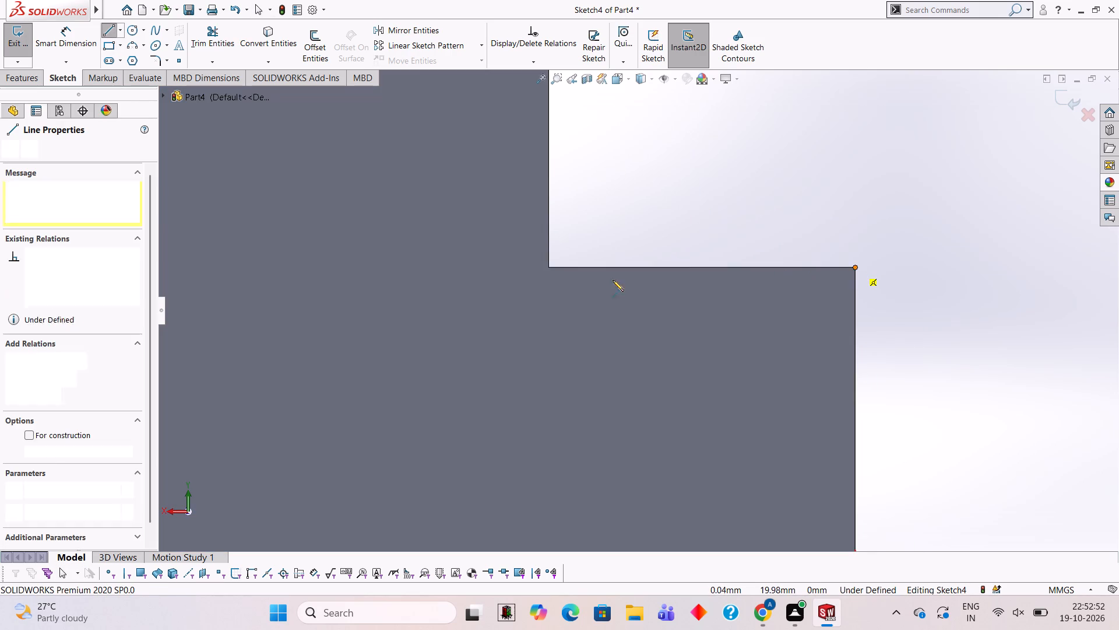
pyautogui.click(548, 266)
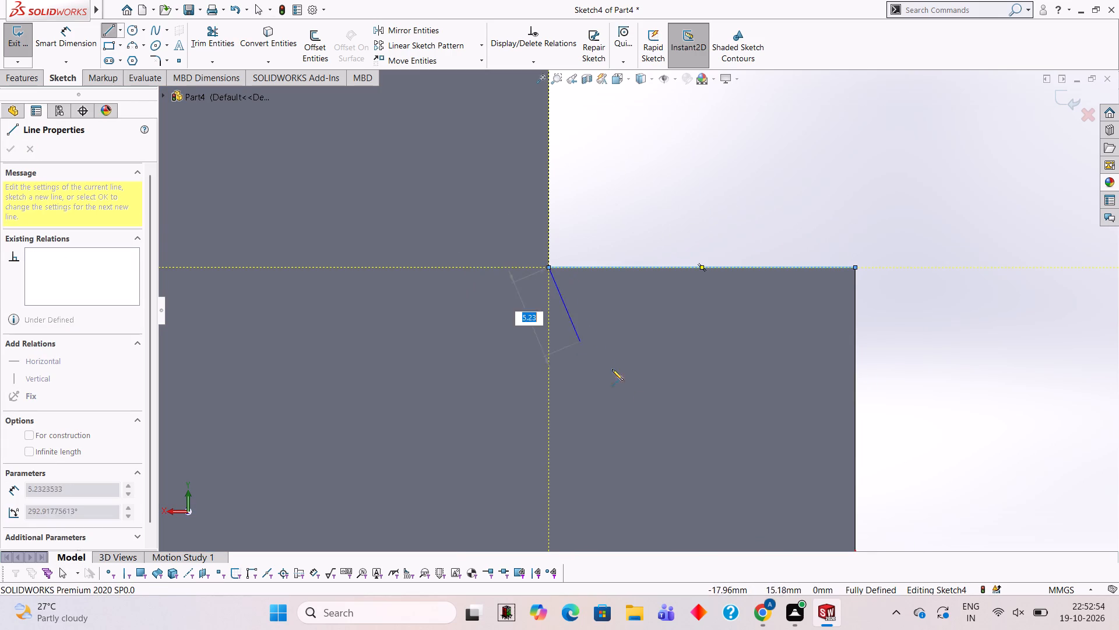
pyautogui.scroll(4, 648, 398)
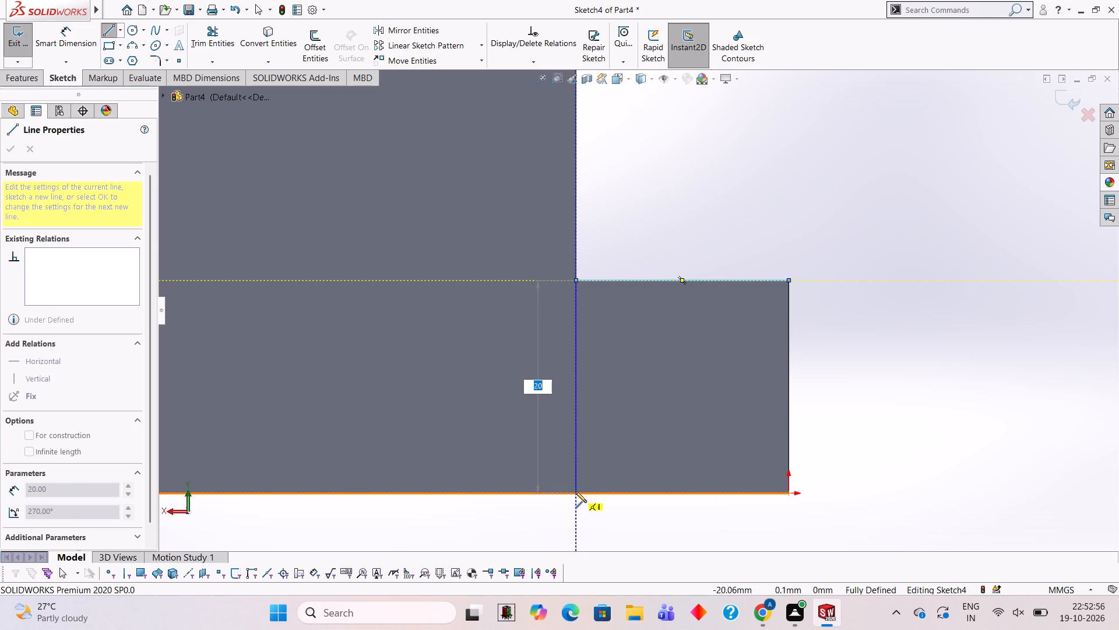
pyautogui.click(575, 493)
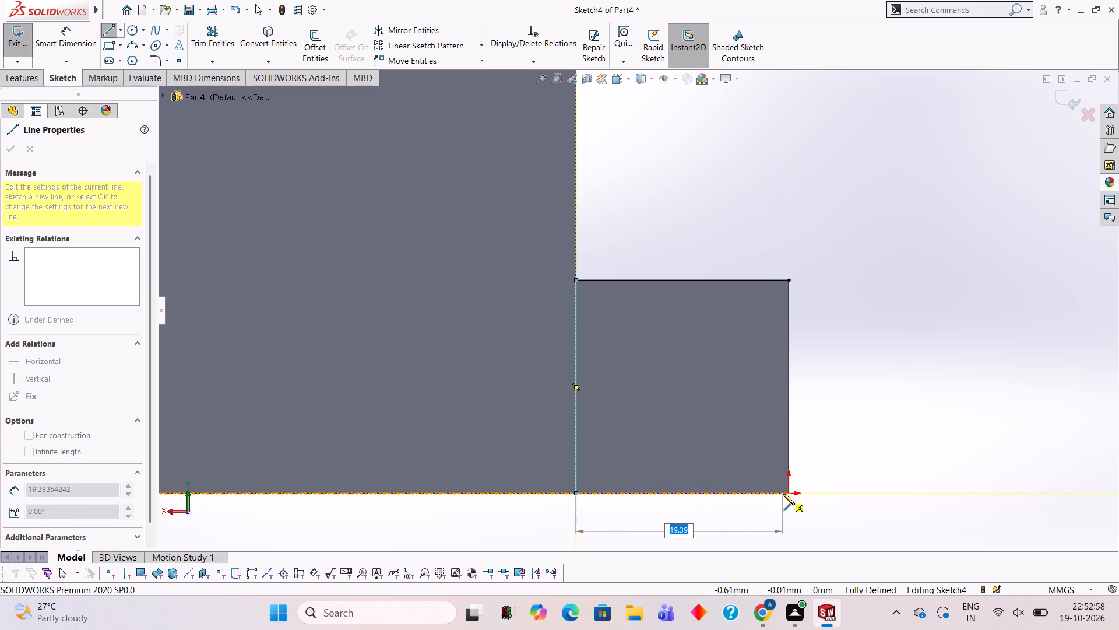
pyautogui.click(787, 494)
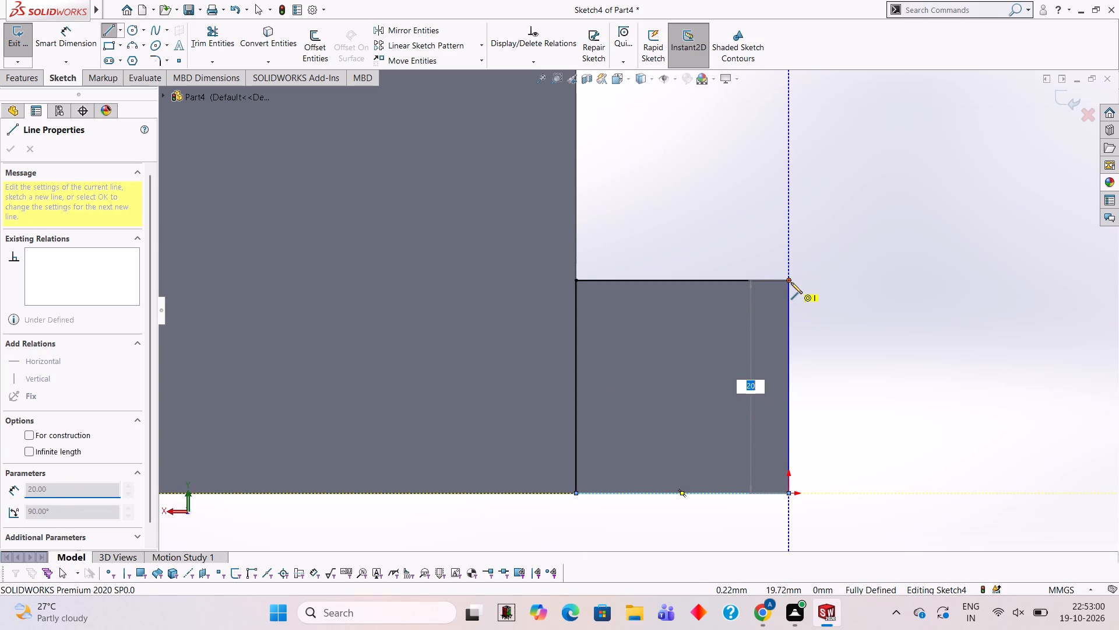
pyautogui.click(790, 282)
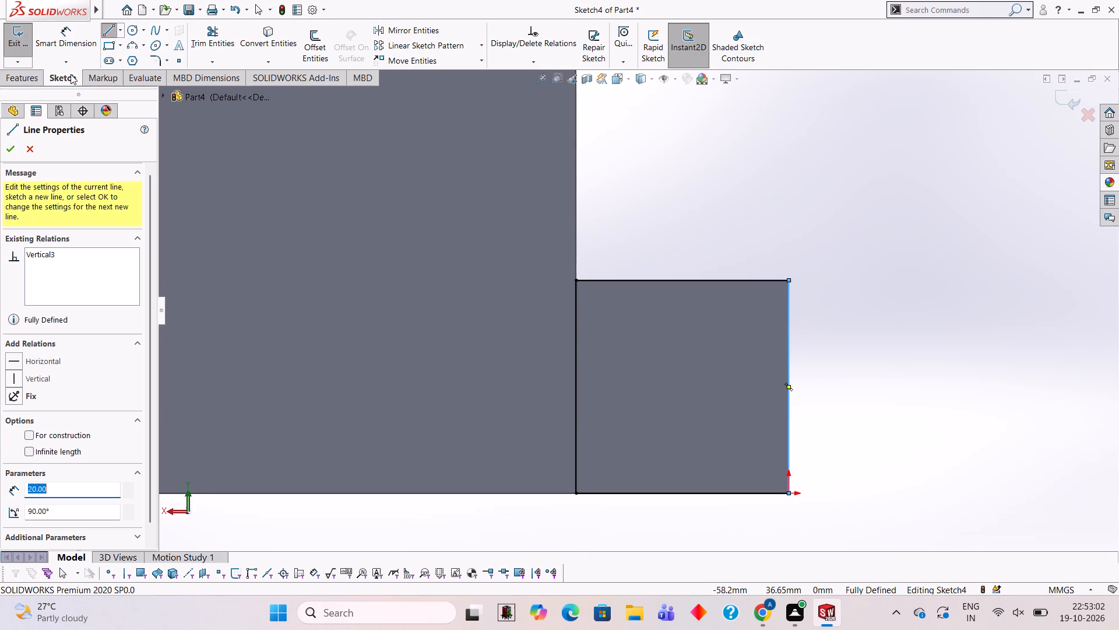
# Cut-extrude the square as a blind cut 60 mm deep from the sketch plane.
pyautogui.click(34, 75)
pyautogui.click(207, 57)
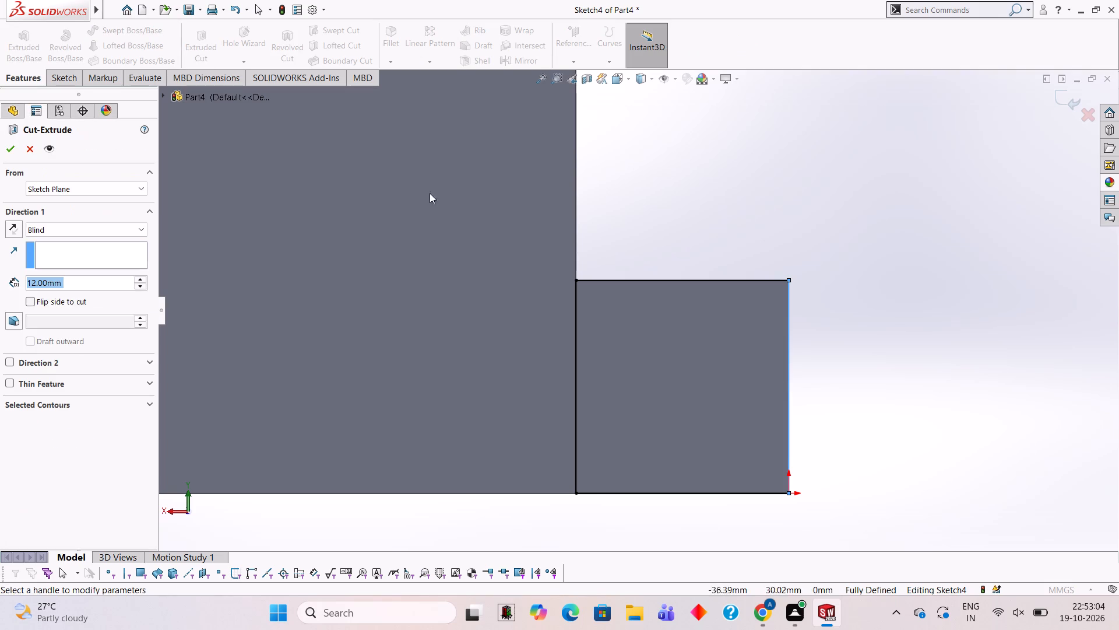
pyautogui.moveTo(710, 207); pyautogui.dragTo(708, 313, button='middle')
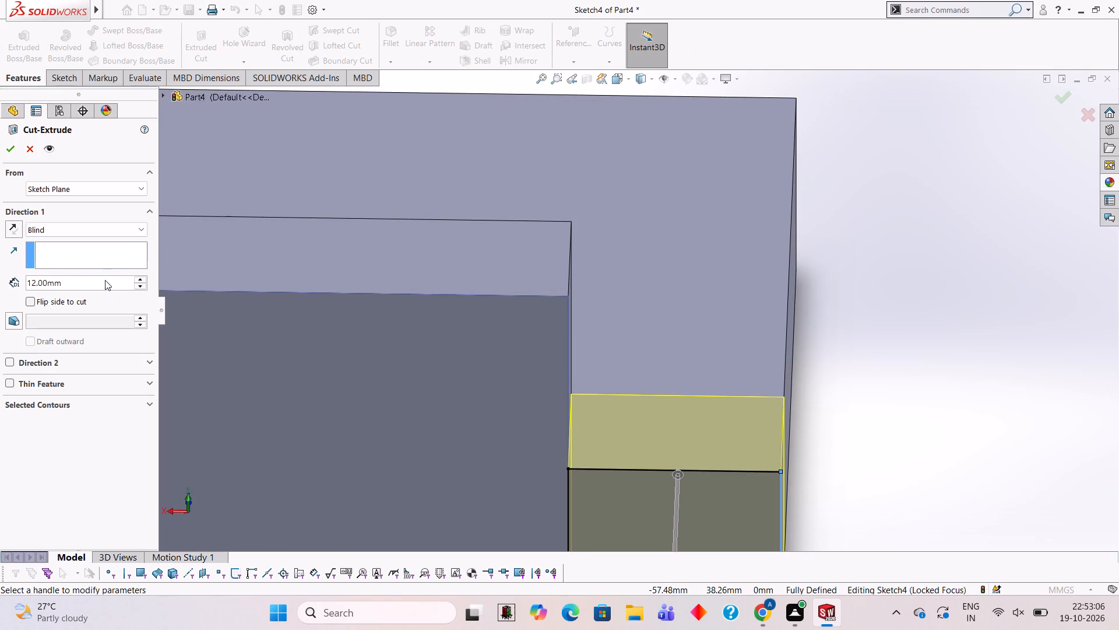
pyautogui.click(100, 282)
pyautogui.press('BackSpace')
pyautogui.press('BackSpace')
pyautogui.press('BackSpace')
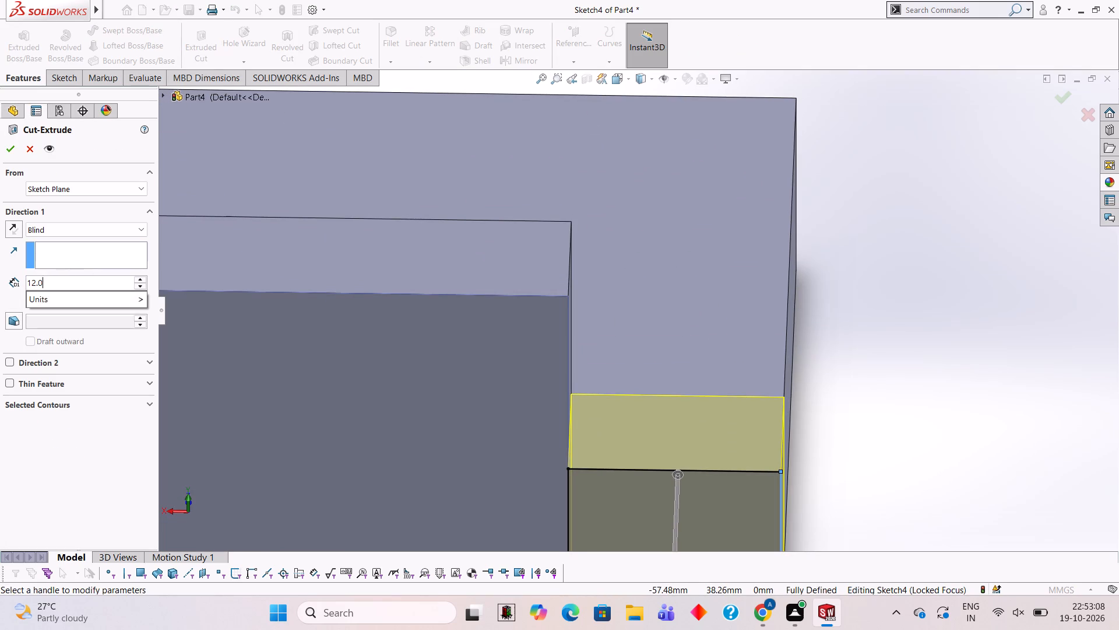
pyautogui.press('BackSpace')
pyautogui.press('BackSpace')
pyautogui.press('BackSpace')
pyautogui.press('BackSpace')
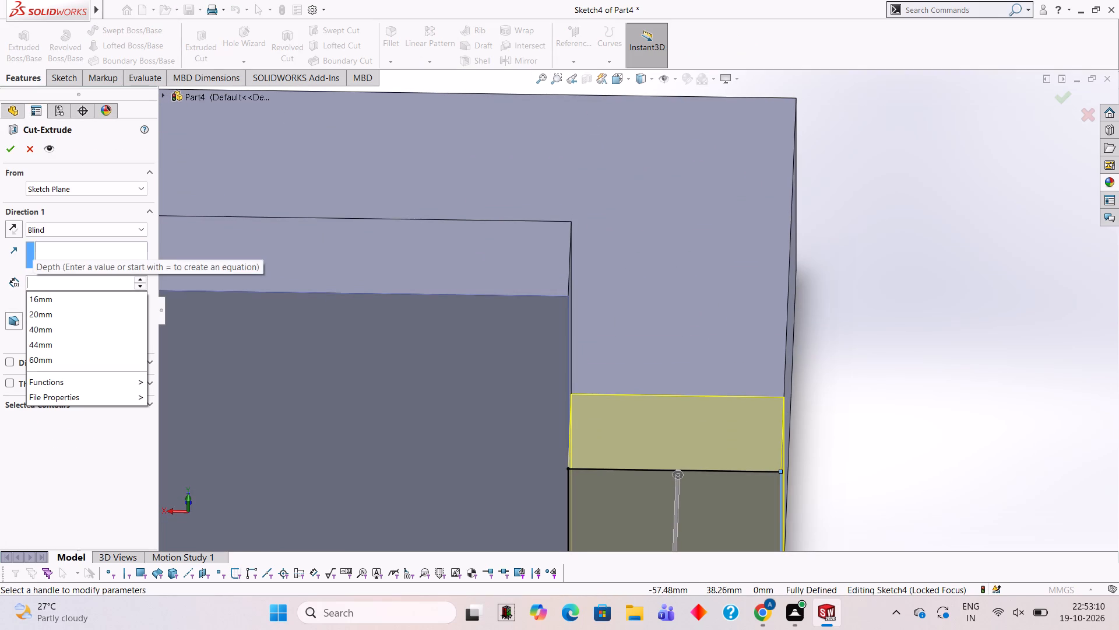
pyautogui.write('60')
pyautogui.press('Return')
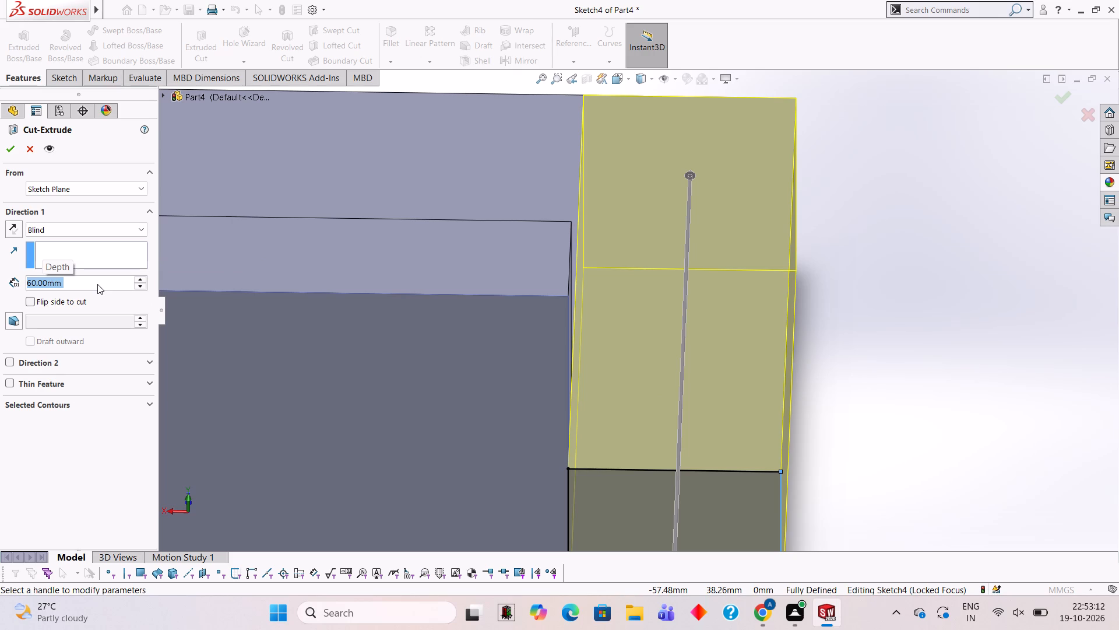
pyautogui.click(11, 152)
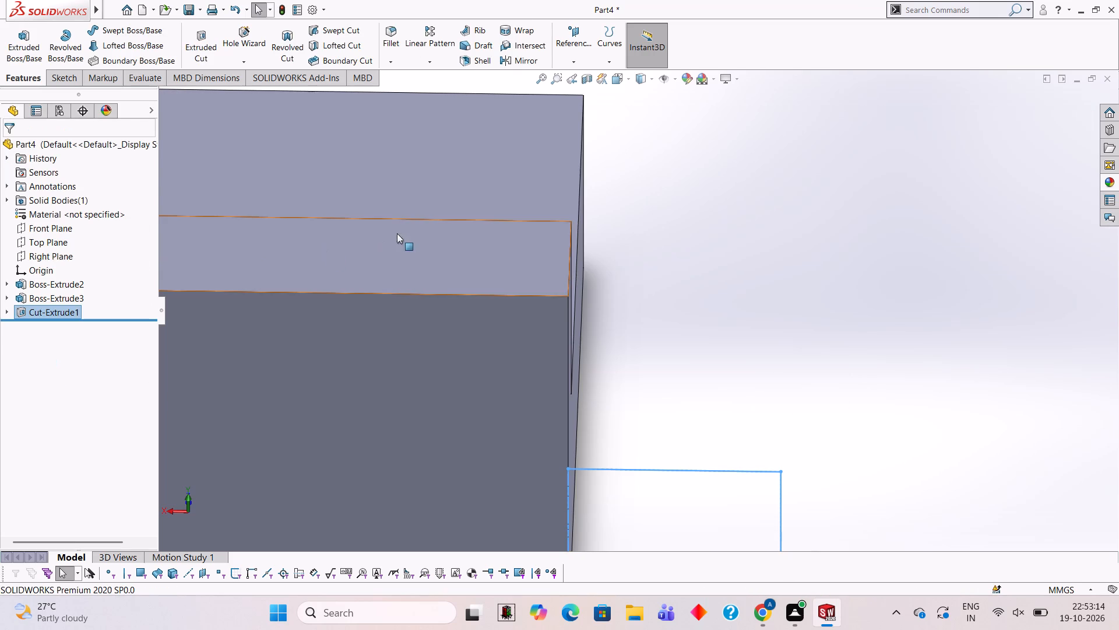
pyautogui.click(704, 225)
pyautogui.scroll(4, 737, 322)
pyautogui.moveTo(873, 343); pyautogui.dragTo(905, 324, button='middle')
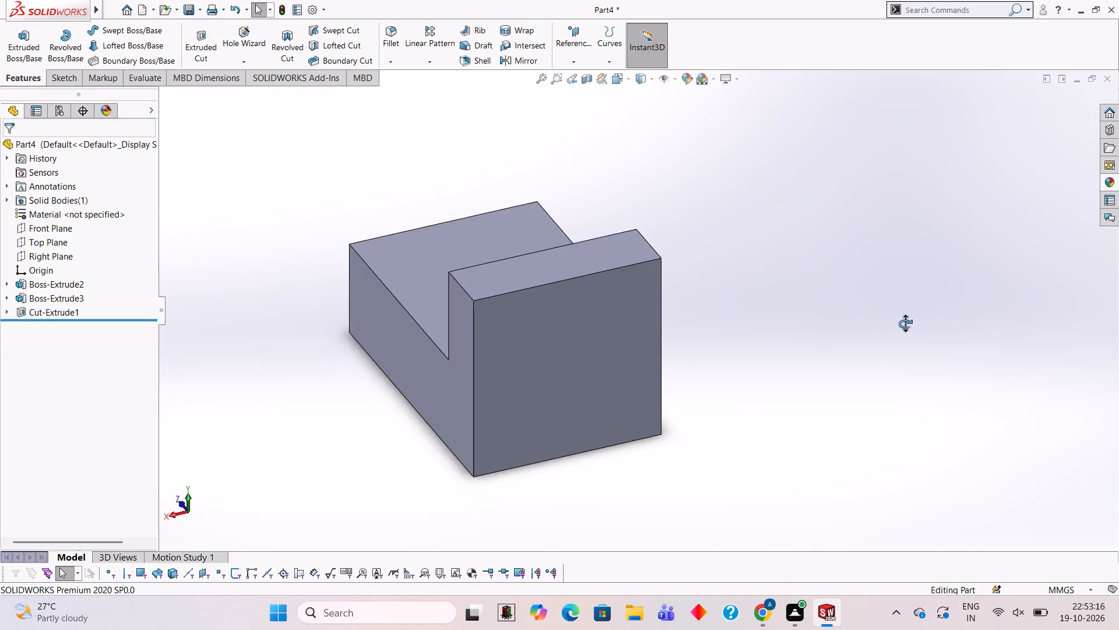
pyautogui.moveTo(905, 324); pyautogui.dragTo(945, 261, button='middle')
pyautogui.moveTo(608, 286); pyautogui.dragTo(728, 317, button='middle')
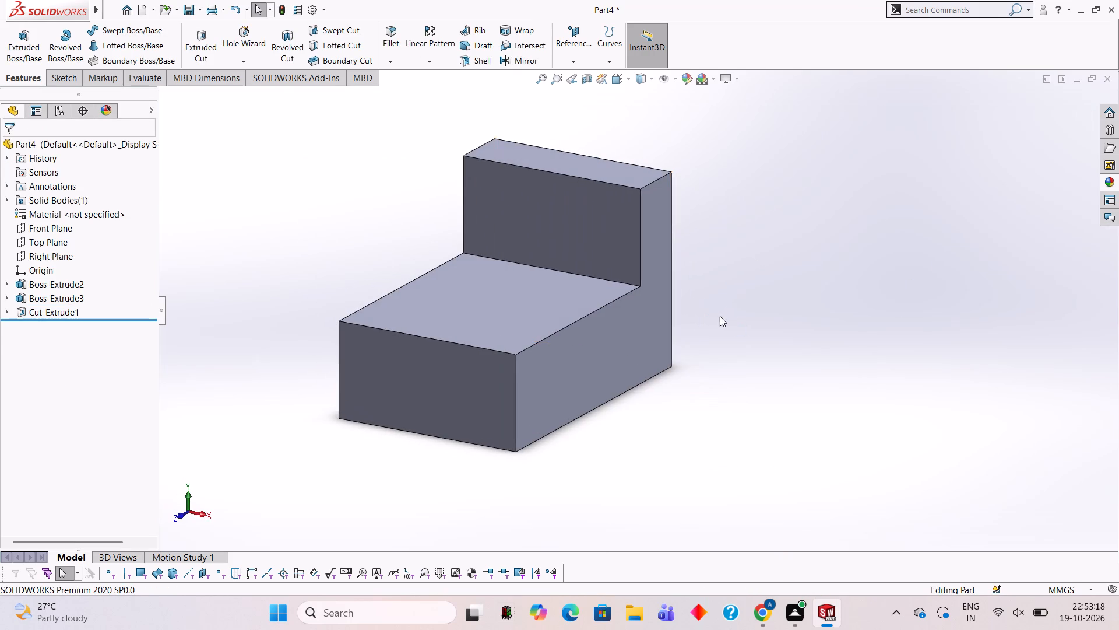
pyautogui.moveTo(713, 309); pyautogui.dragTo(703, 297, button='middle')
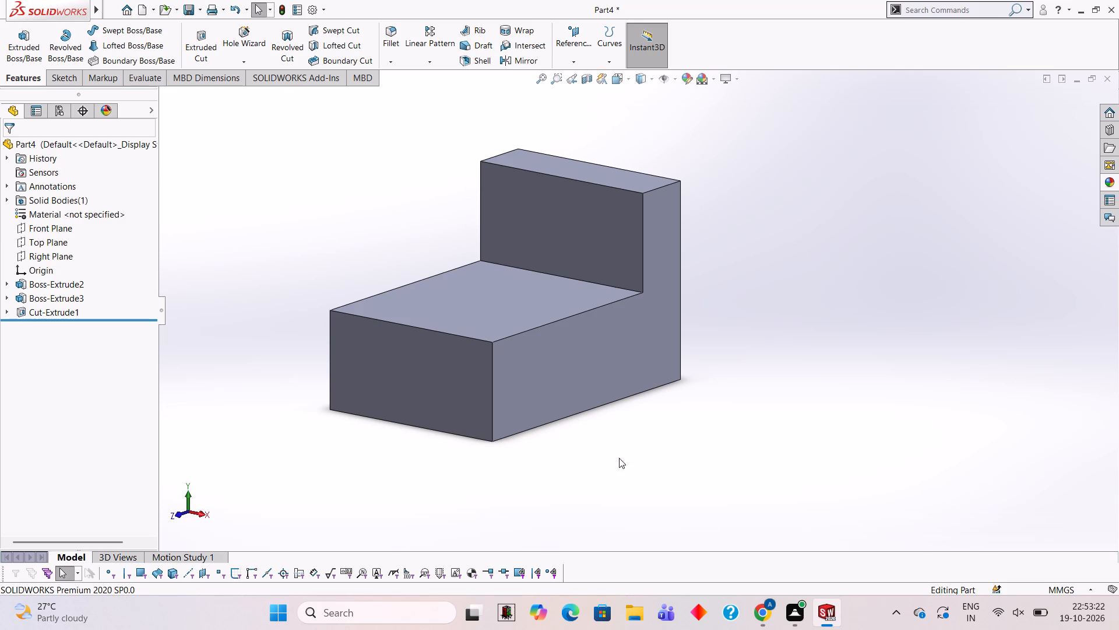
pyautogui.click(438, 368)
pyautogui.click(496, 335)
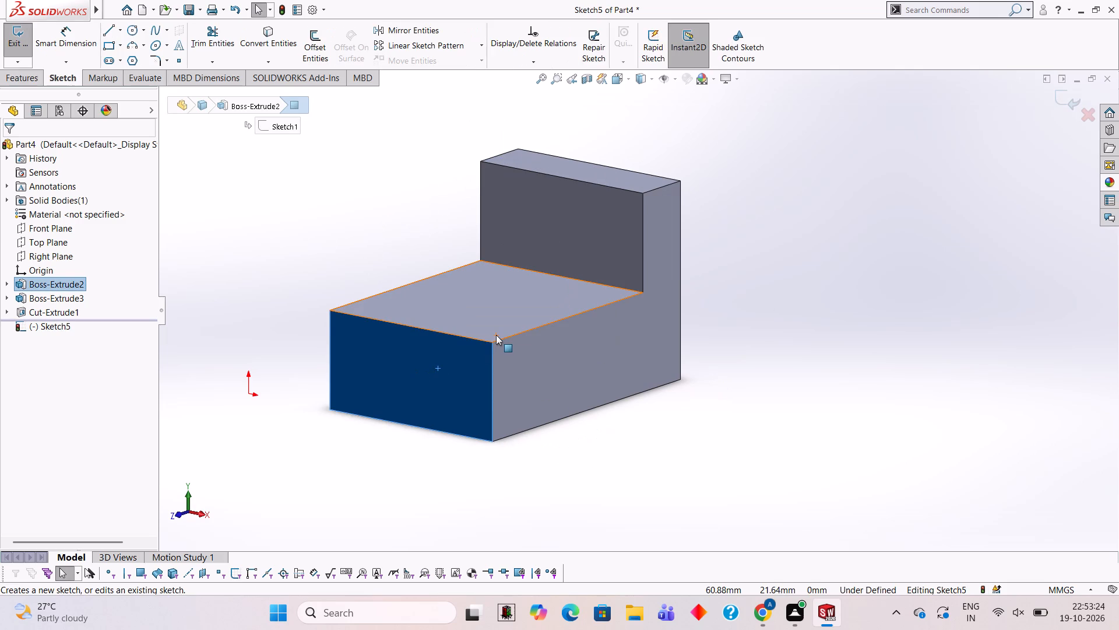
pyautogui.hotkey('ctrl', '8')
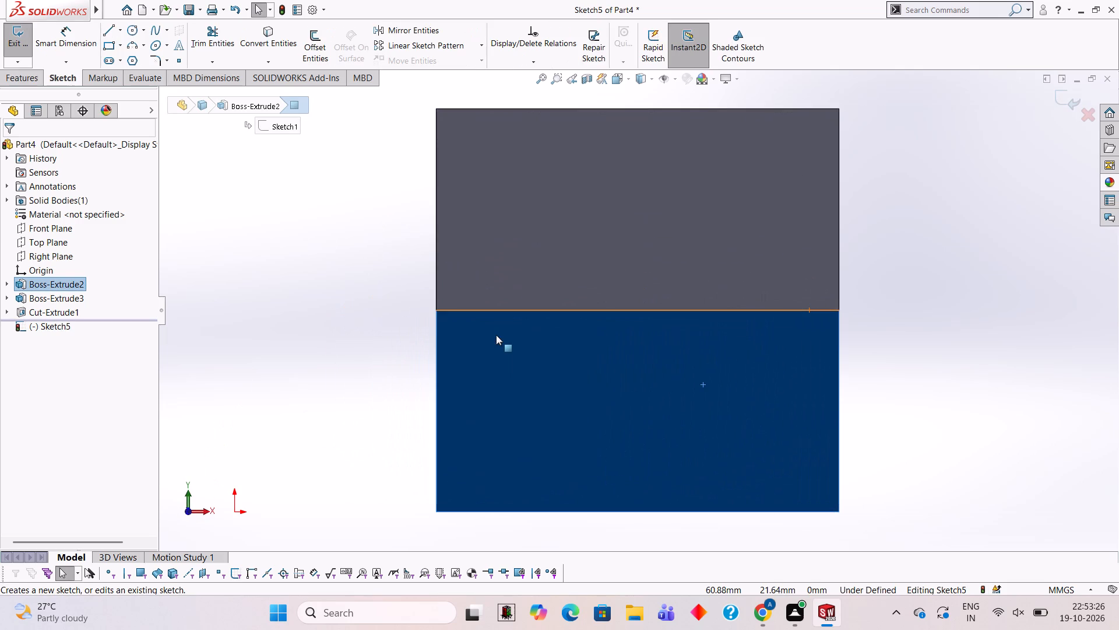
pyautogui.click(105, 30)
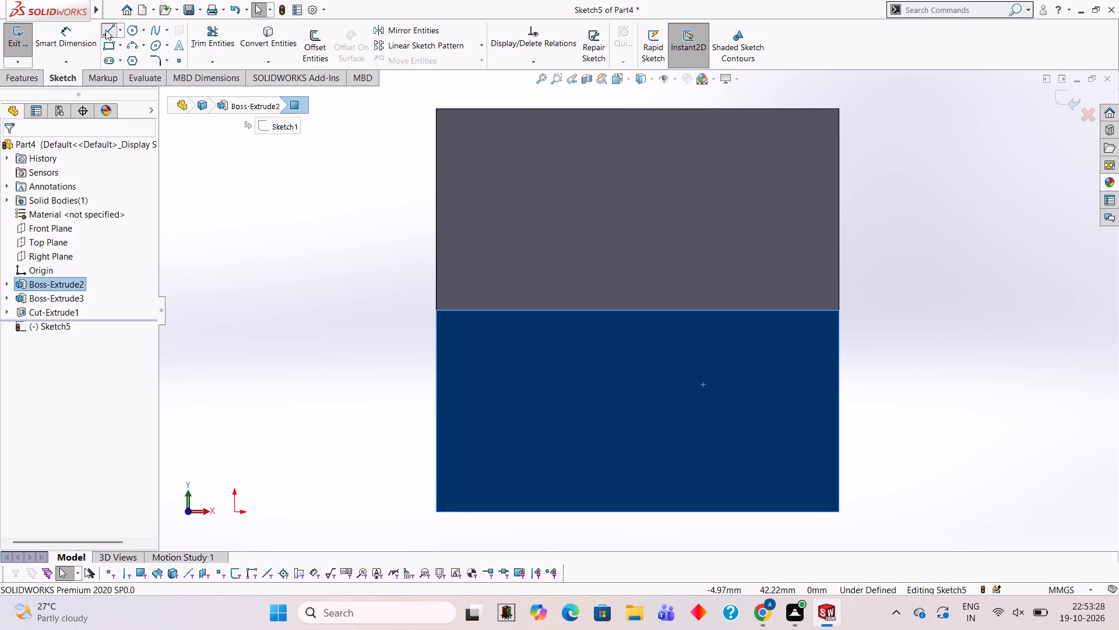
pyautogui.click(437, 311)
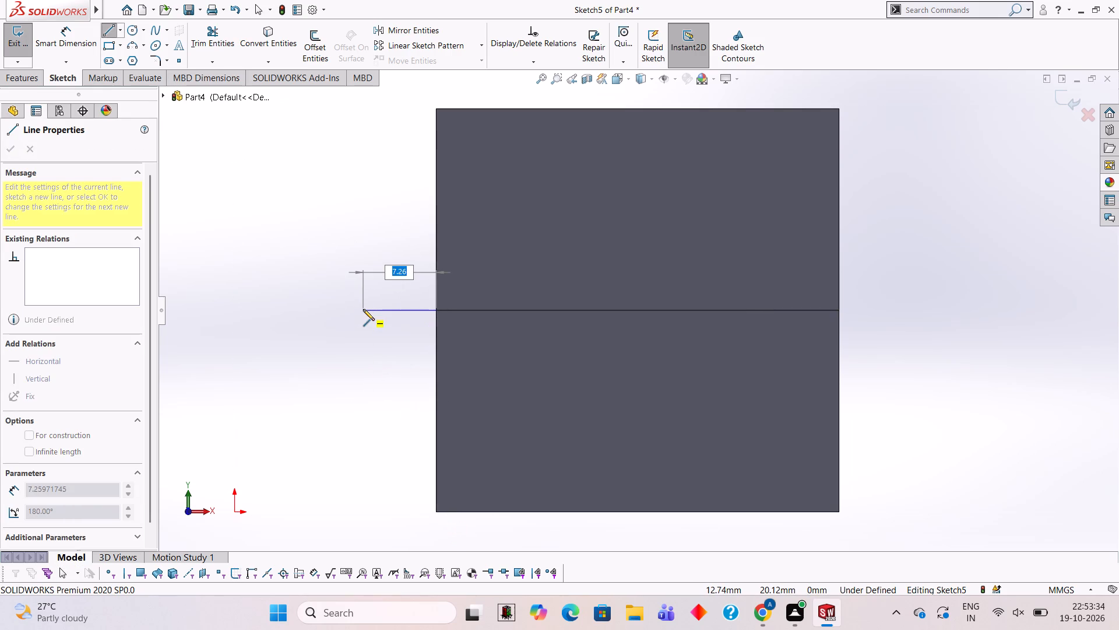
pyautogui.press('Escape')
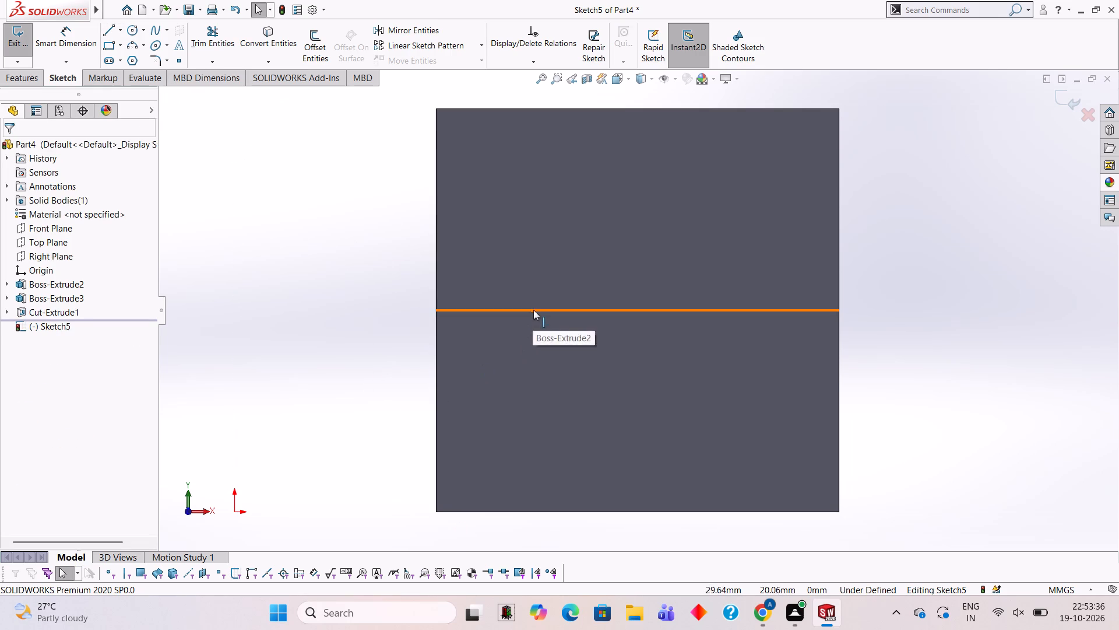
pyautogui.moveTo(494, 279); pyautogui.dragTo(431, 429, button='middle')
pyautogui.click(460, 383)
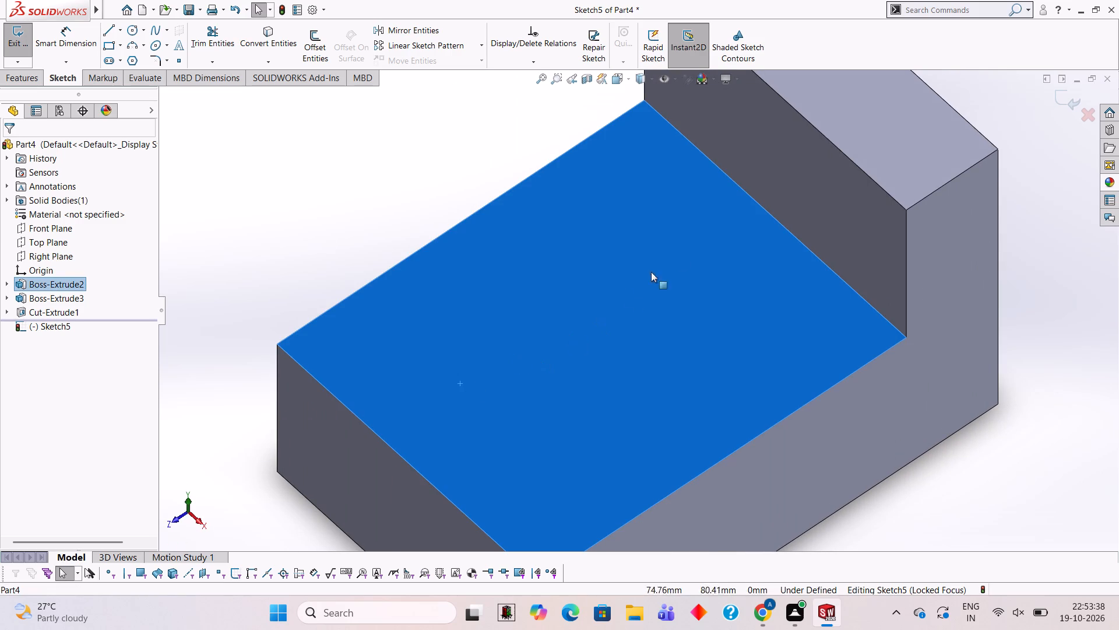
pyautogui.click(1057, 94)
# On the base's top face, sketch a circle of radius 8 mm centred on the front edge's midpoint, with automatic and diameter dimensions off.
pyautogui.click(486, 381)
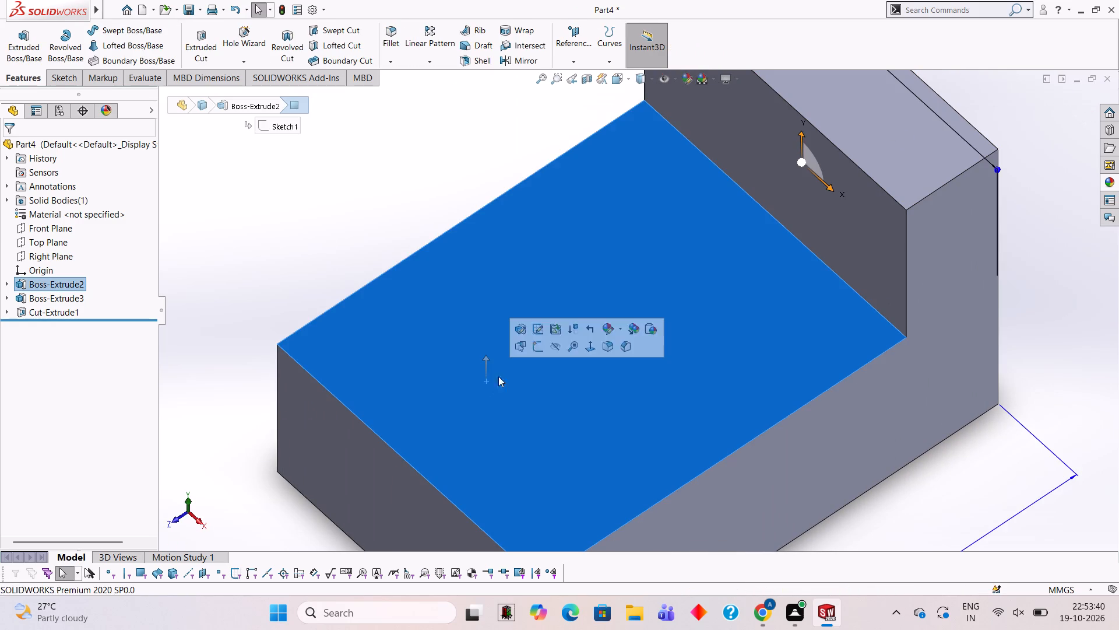
pyautogui.click(533, 350)
pyautogui.hotkey('ctrl', '8')
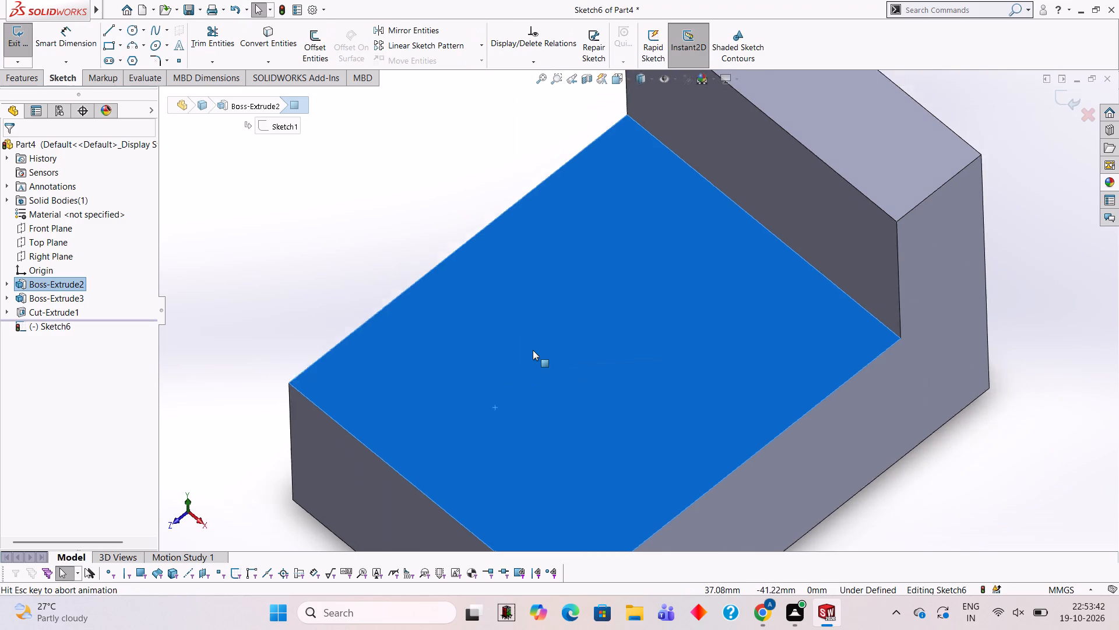
pyautogui.scroll(3, 632, 455)
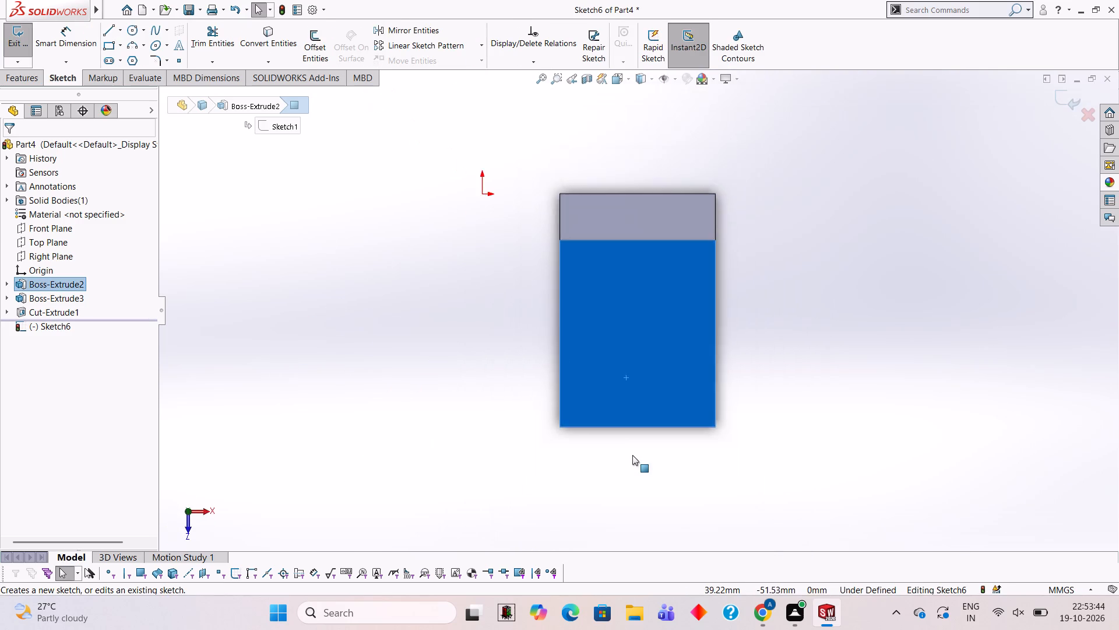
pyautogui.scroll(-3, 632, 455)
pyautogui.click(131, 29)
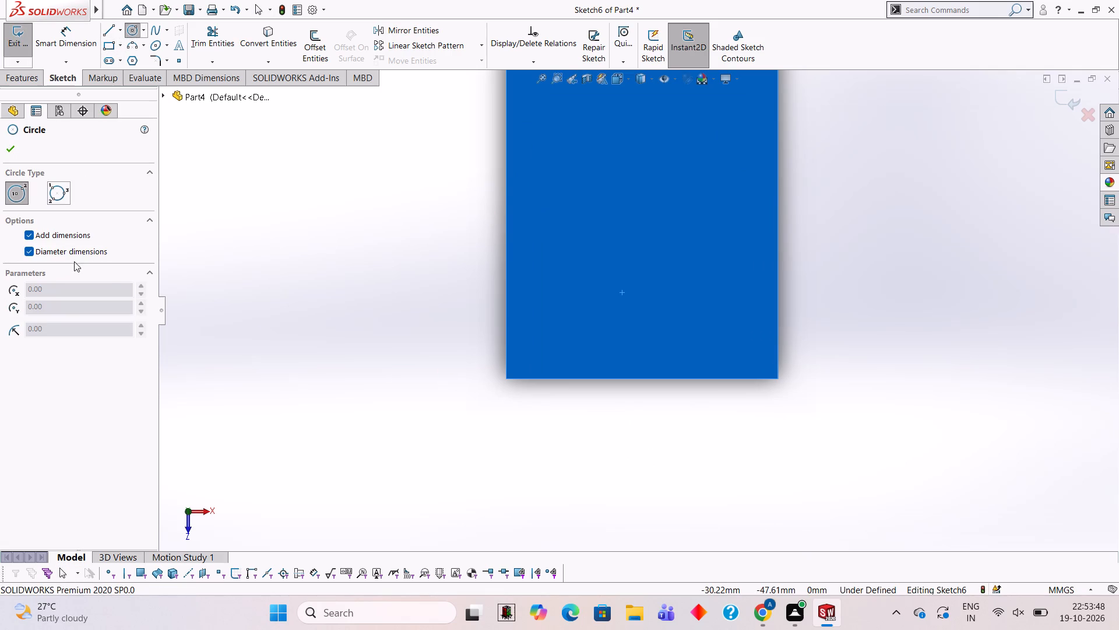
pyautogui.click(42, 237)
pyautogui.click(47, 248)
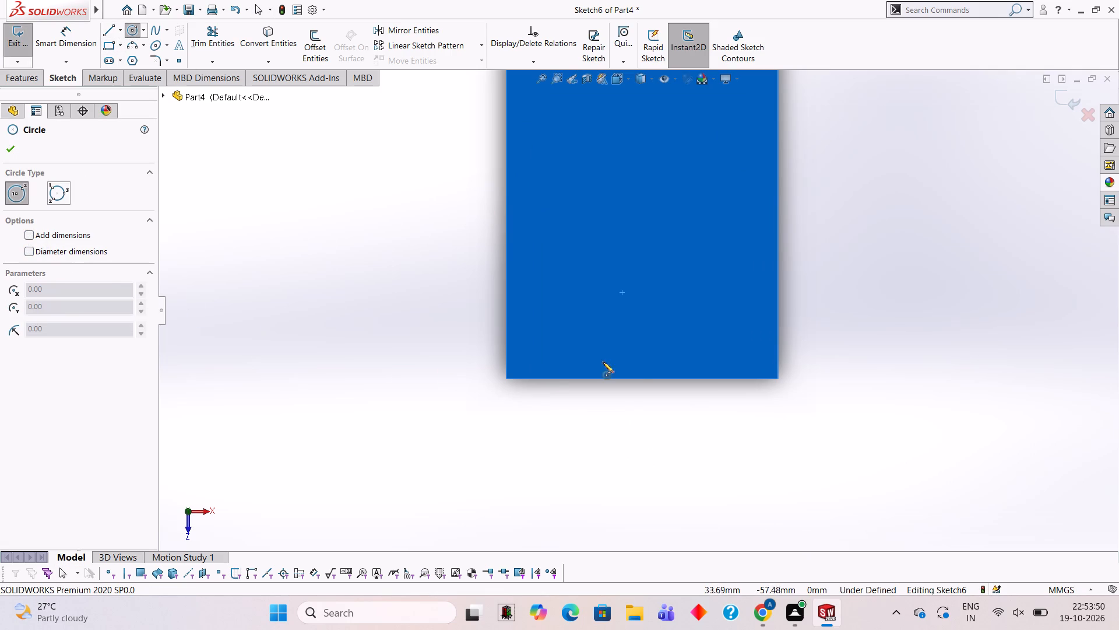
pyautogui.click(642, 379)
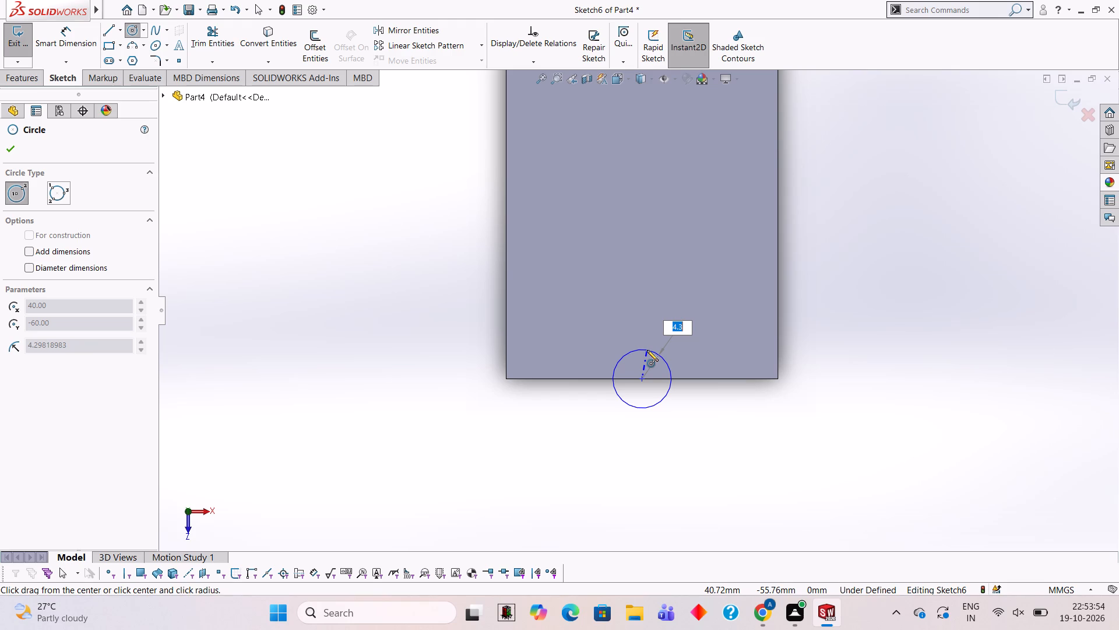
pyautogui.press('8')
pyautogui.press('Return')
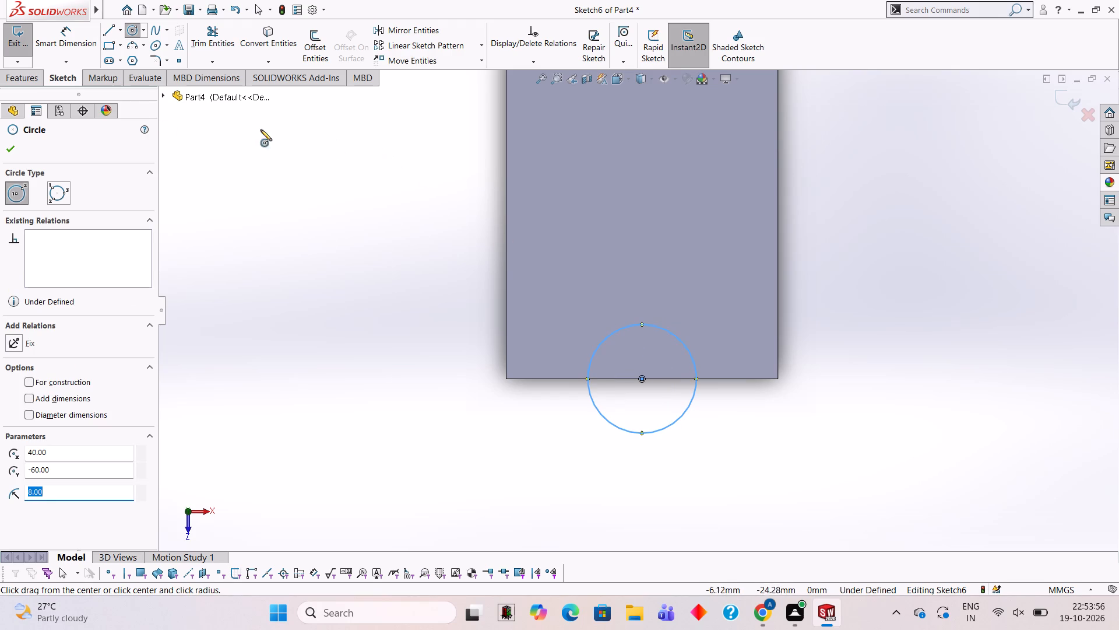
# Draw a line across the circle's diameter along the front edge and trim away the half outside the block.
pyautogui.click(114, 29)
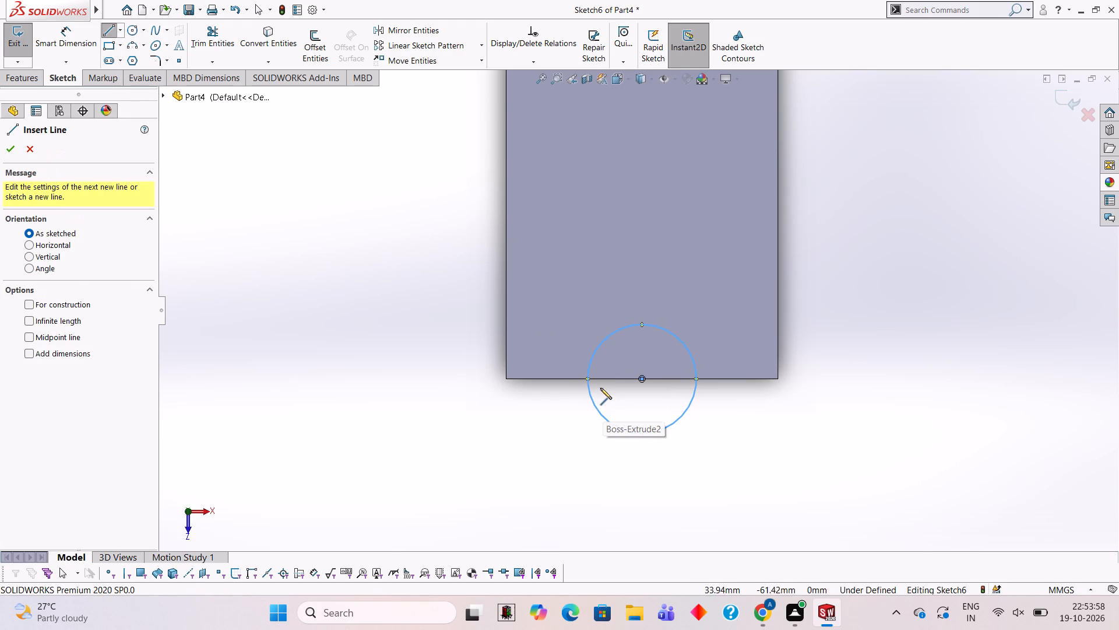
pyautogui.click(586, 379)
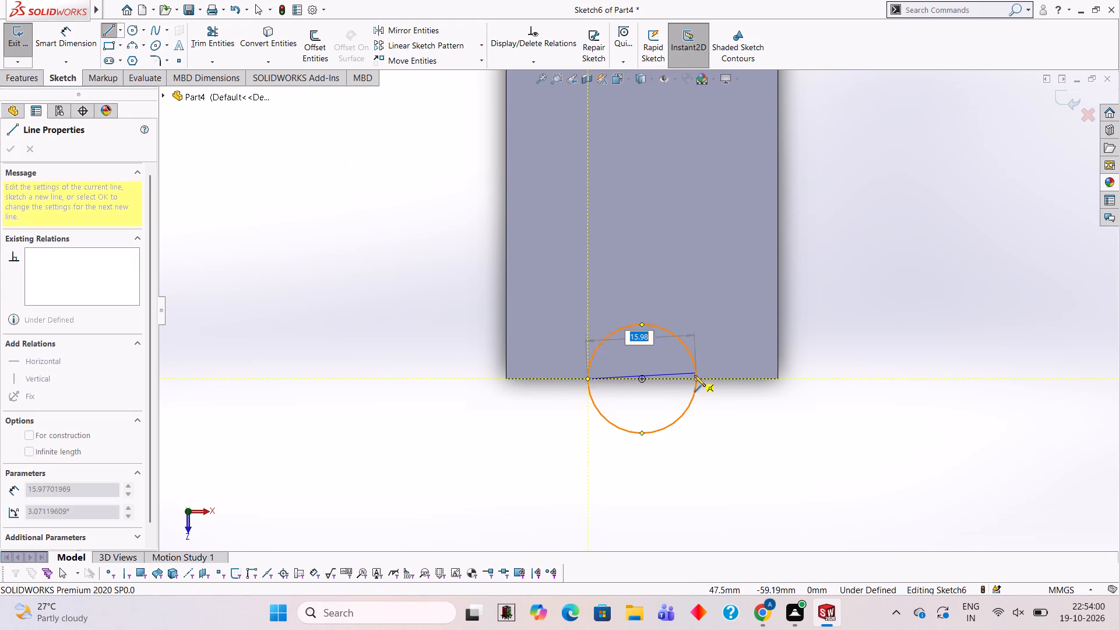
pyautogui.click(696, 378)
pyautogui.click(229, 44)
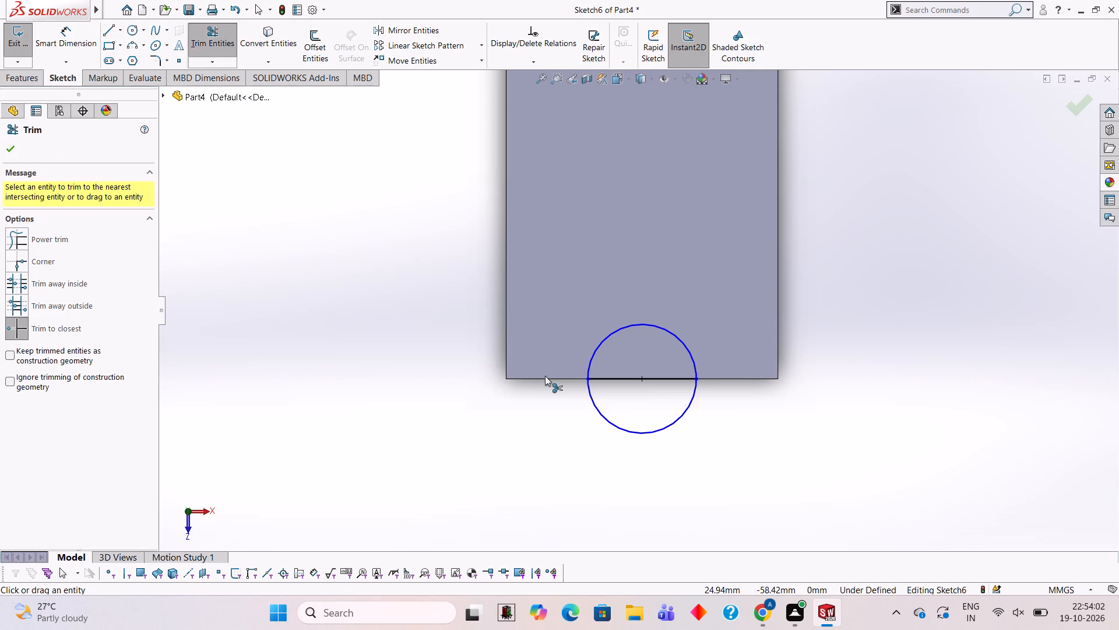
pyautogui.click(605, 418)
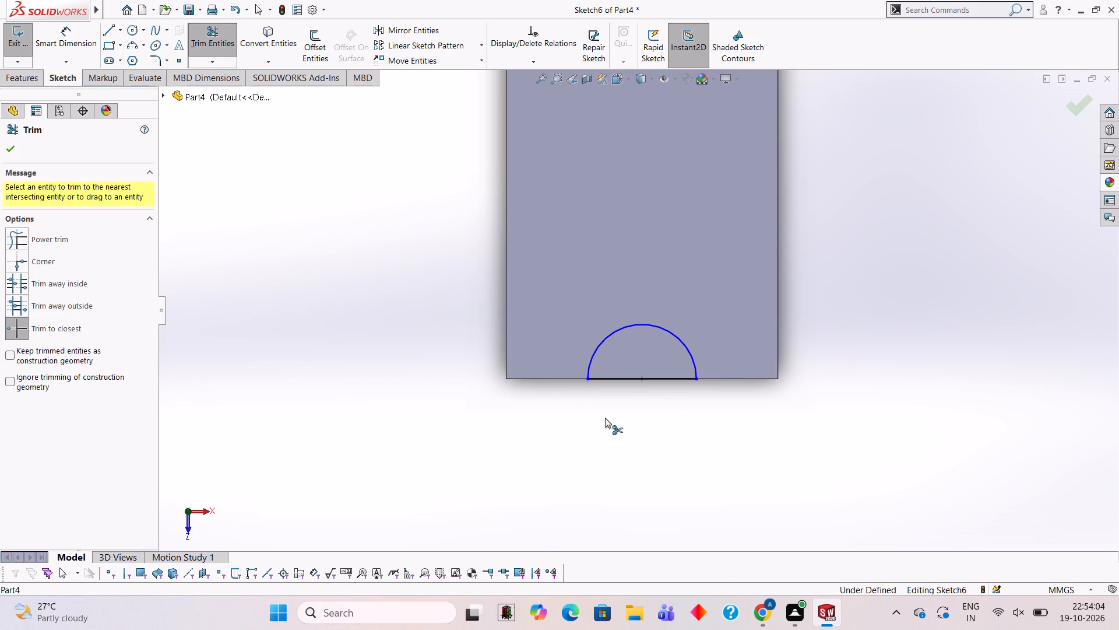
# Cut-extrude the semicircle as a blind cut 60 mm deep from the sketch plane, down through the base's front edge.
pyautogui.click(26, 75)
pyautogui.click(188, 38)
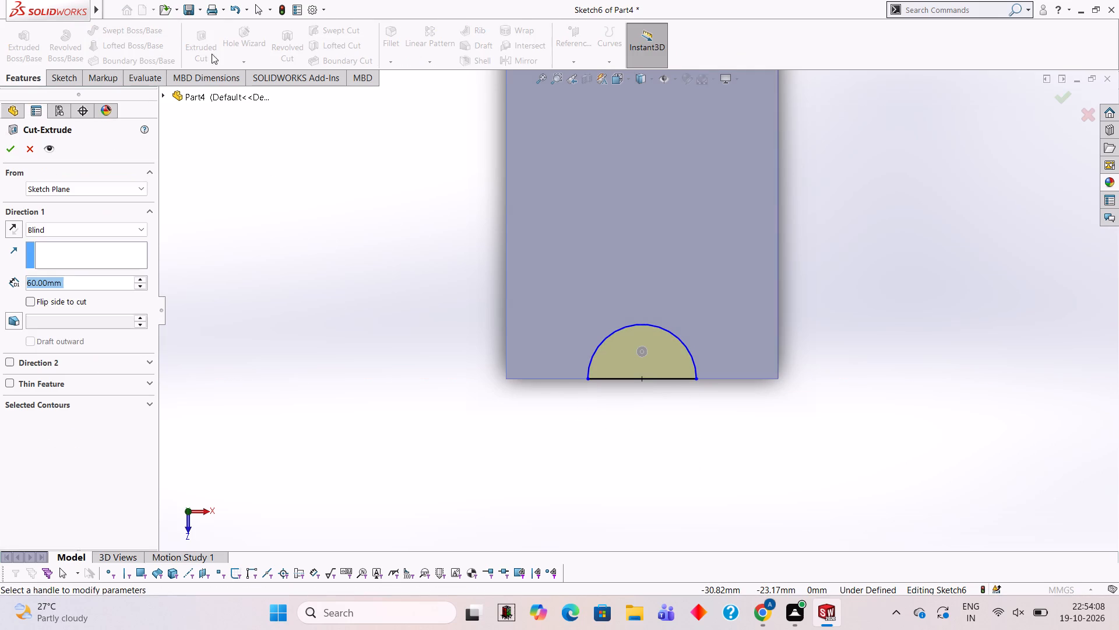
pyautogui.moveTo(906, 436); pyautogui.dragTo(872, 218, button='middle')
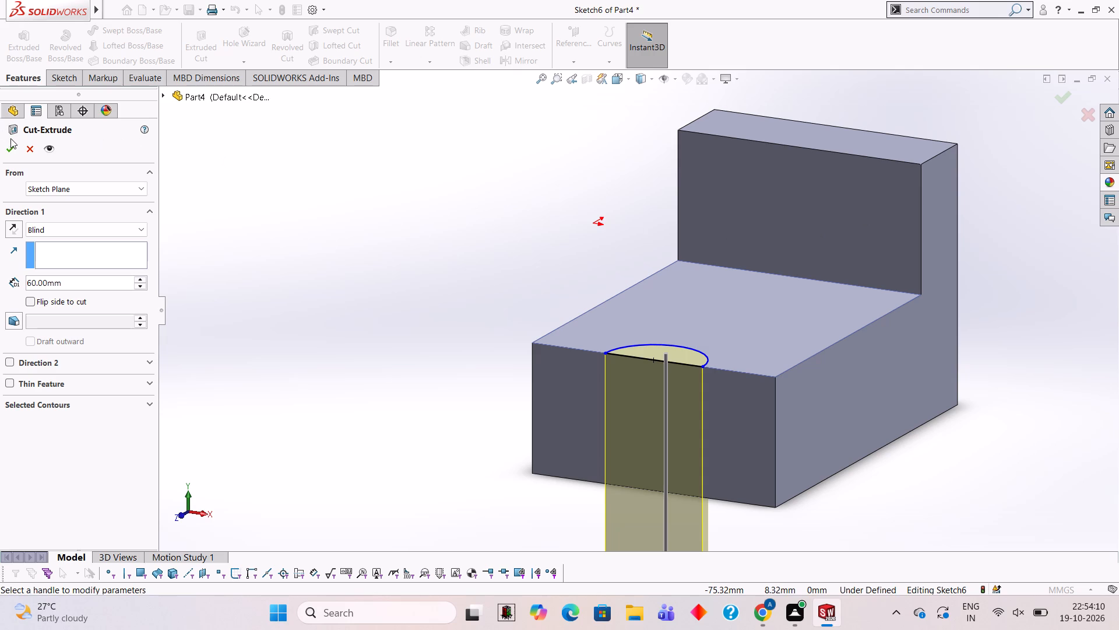
pyautogui.click(12, 142)
pyautogui.click(256, 185)
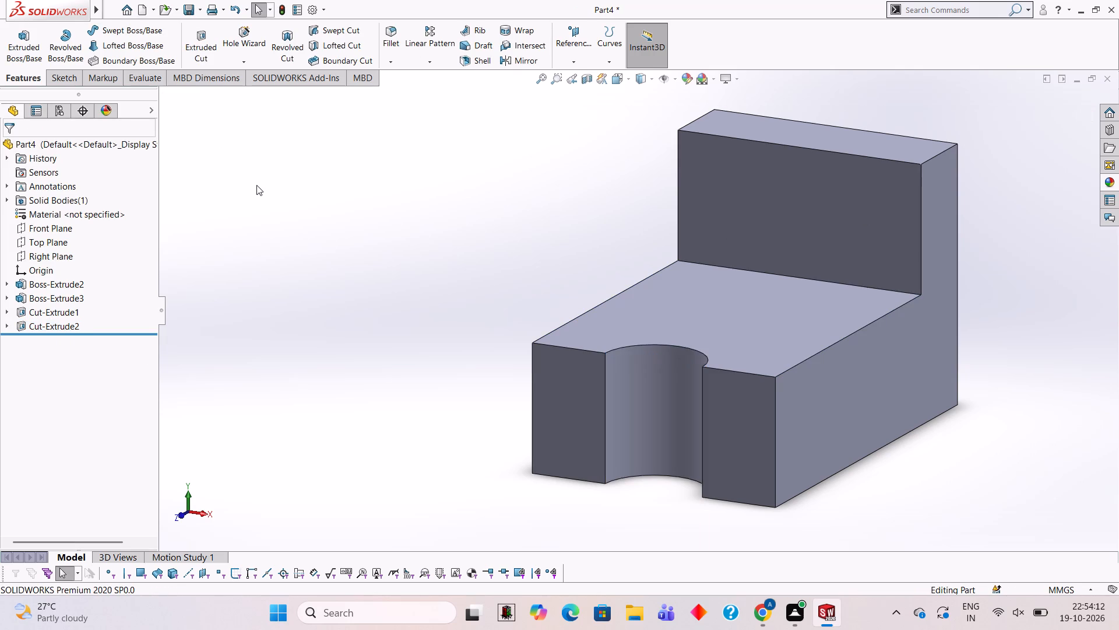
# On the L-shaped side face, sketch a line rectangle 12 mm long and 10 mm deep below the base's top edge, starting at the upright's inner corner.
pyautogui.scroll(3, 342, 221)
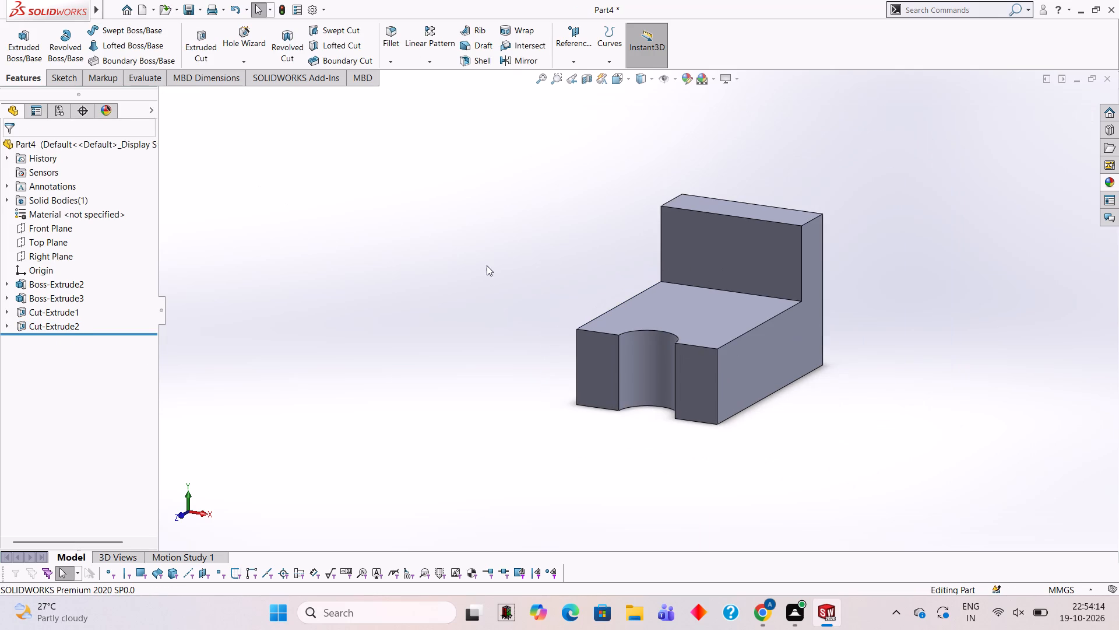
pyautogui.scroll(1, 647, 330)
pyautogui.scroll(-1, 650, 324)
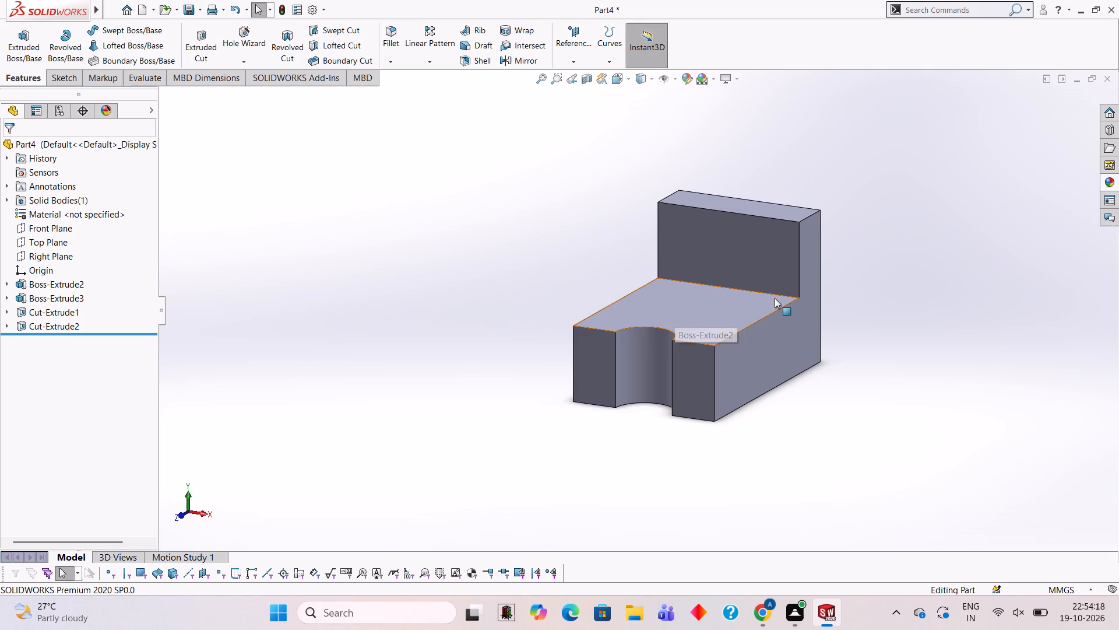
pyautogui.scroll(-1, 777, 293)
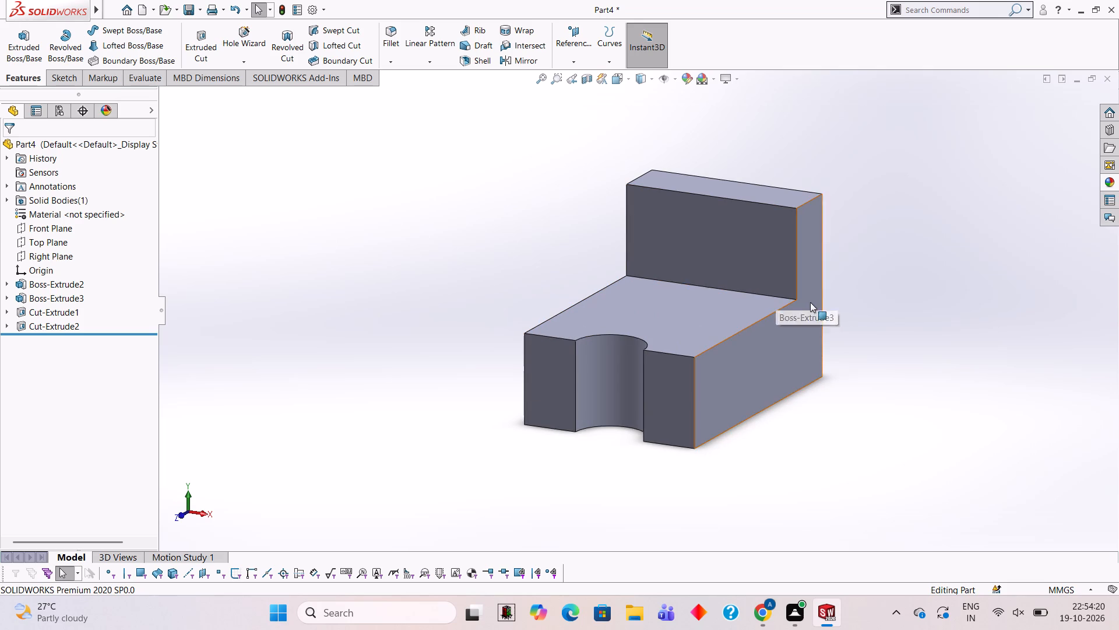
pyautogui.moveTo(837, 234); pyautogui.dragTo(810, 233, button='middle')
pyautogui.click(782, 345)
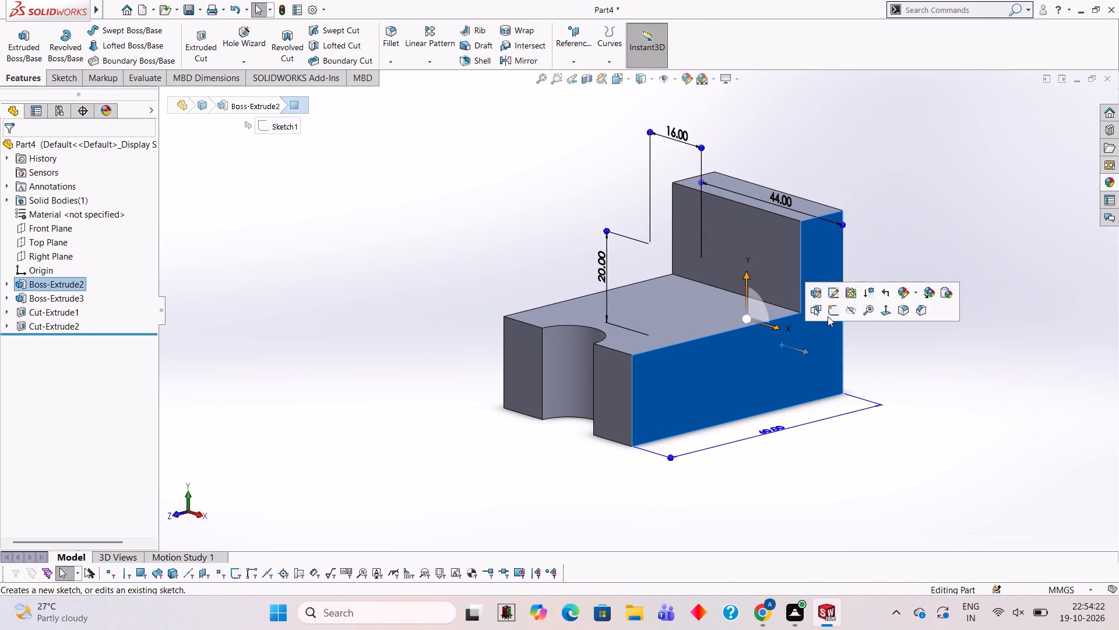
pyautogui.click(832, 312)
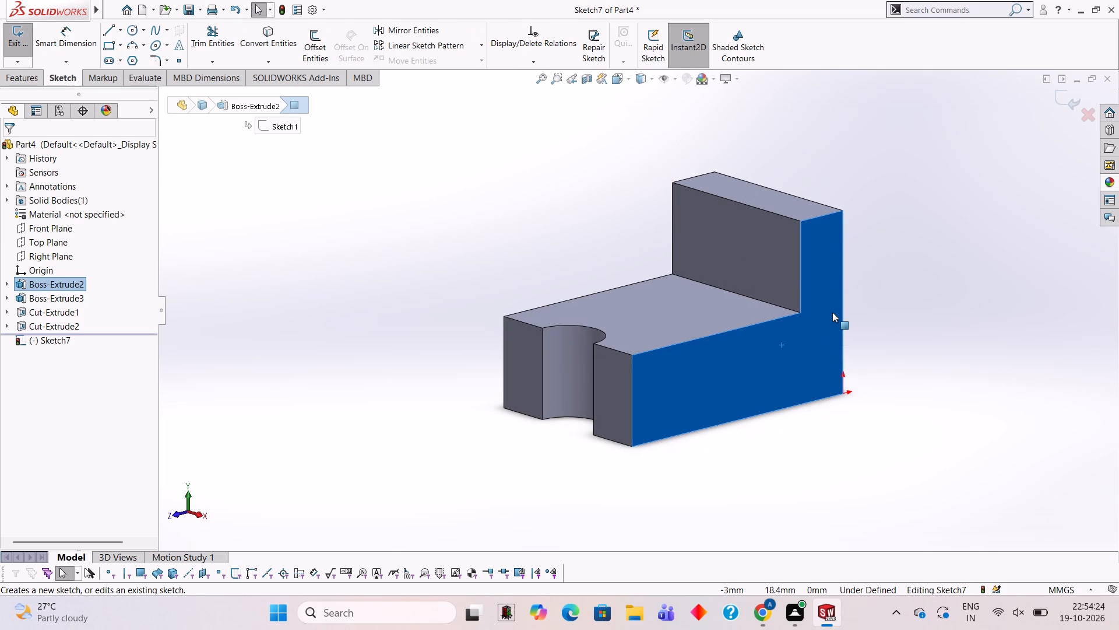
pyautogui.hotkey('ctrl', '8')
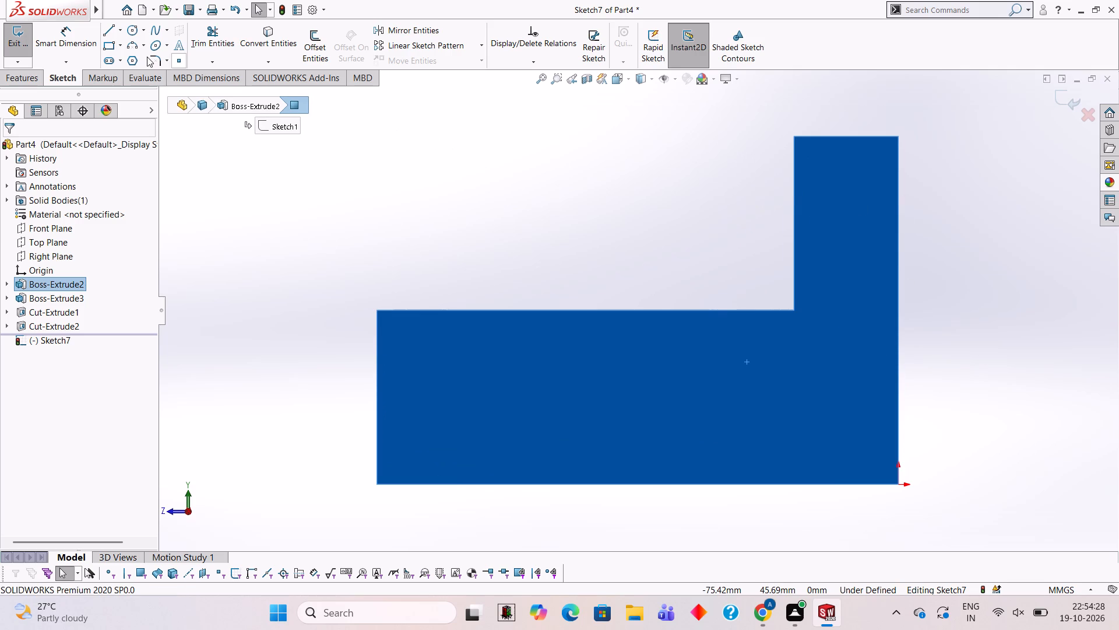
pyautogui.click(110, 34)
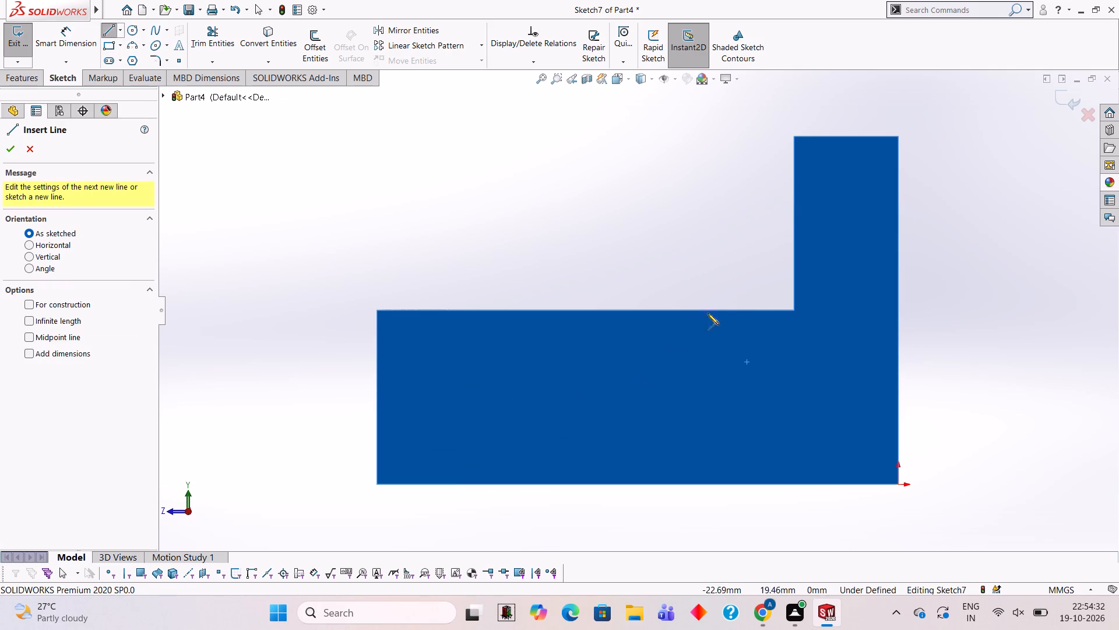
pyautogui.click(793, 311)
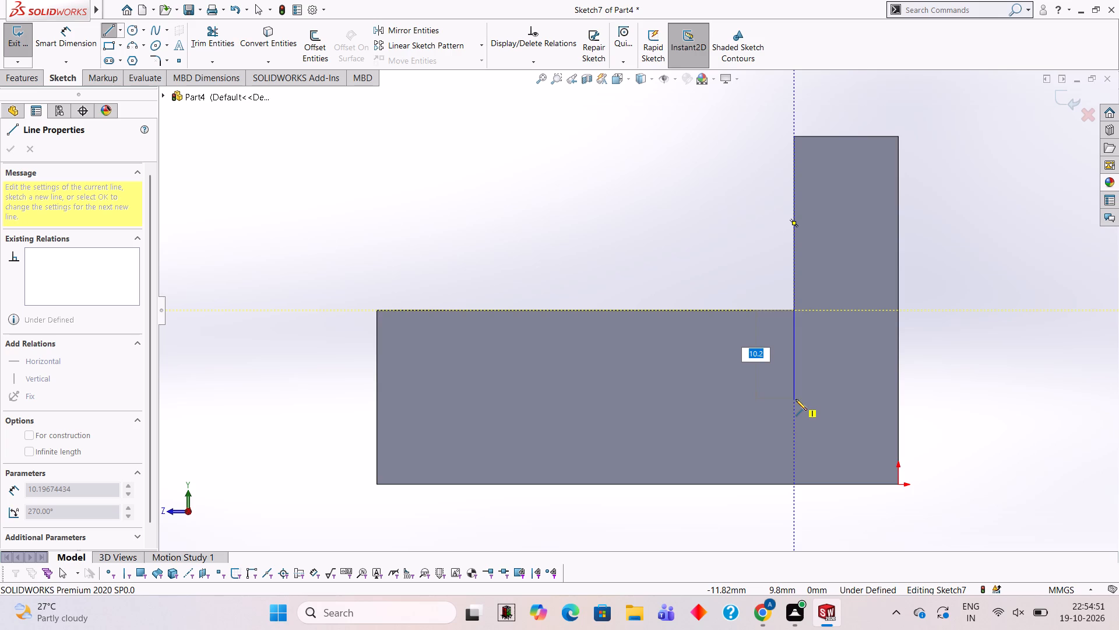
pyautogui.write('10')
pyautogui.press('Return')
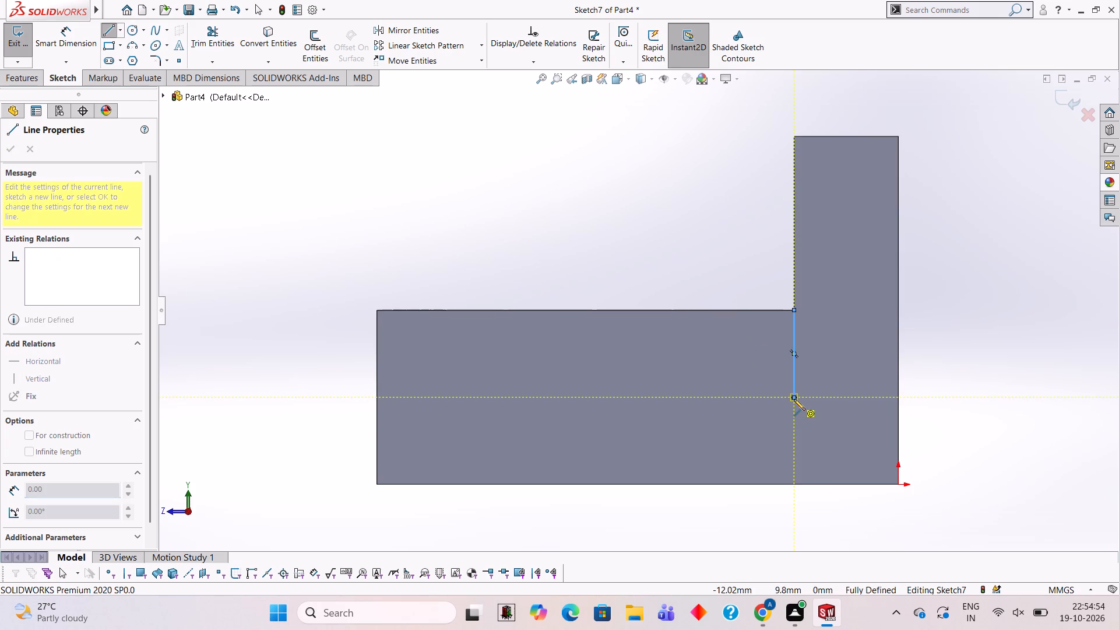
pyautogui.write('12')
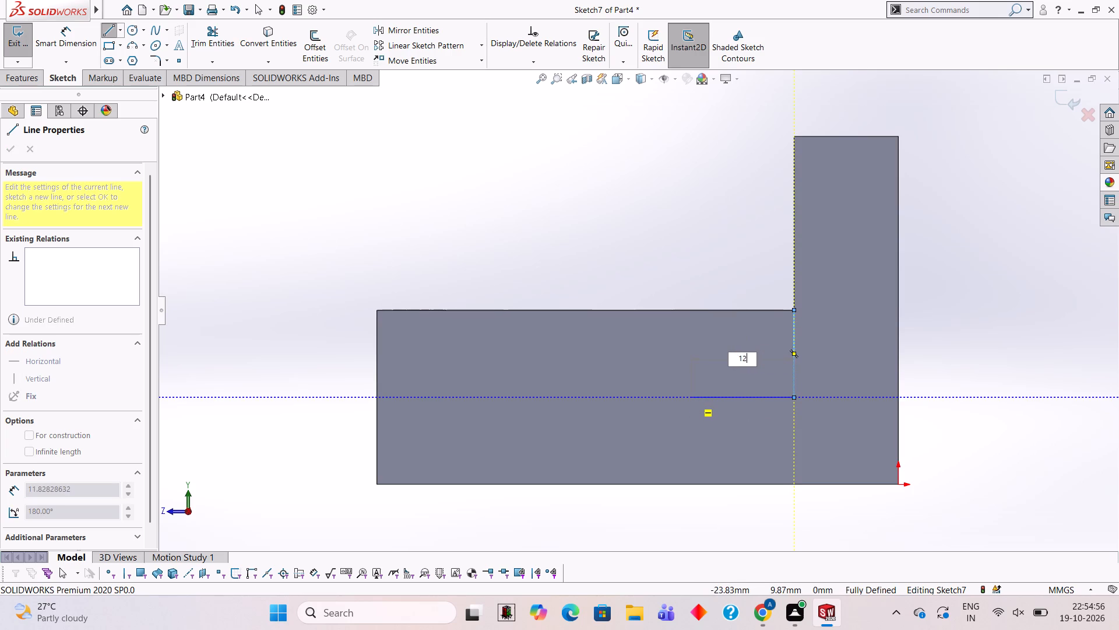
pyautogui.press('Return')
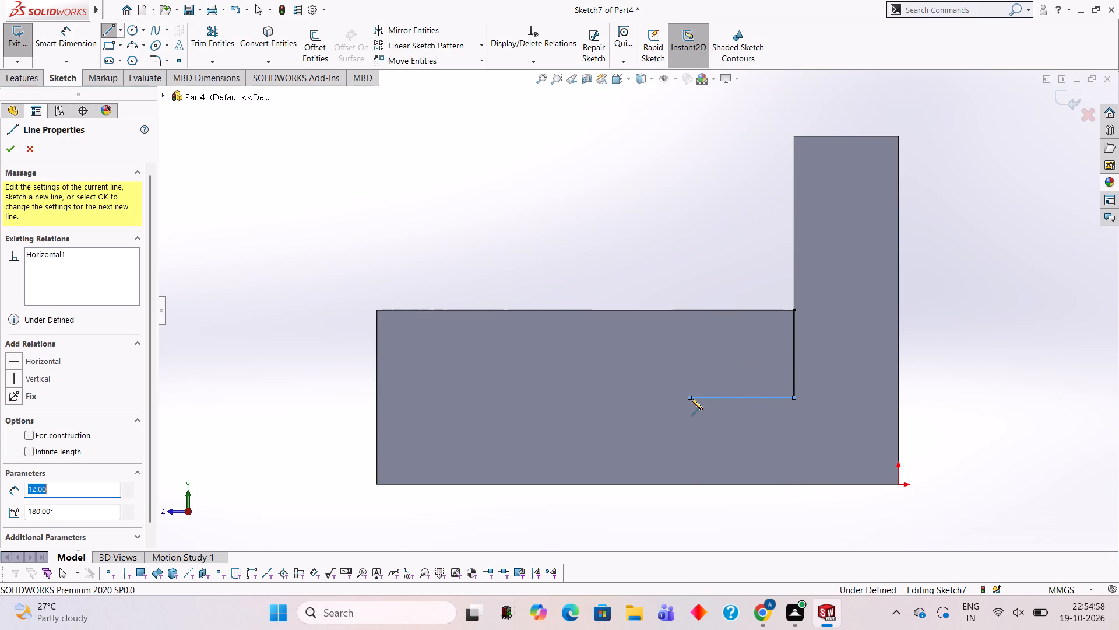
pyautogui.click(688, 308)
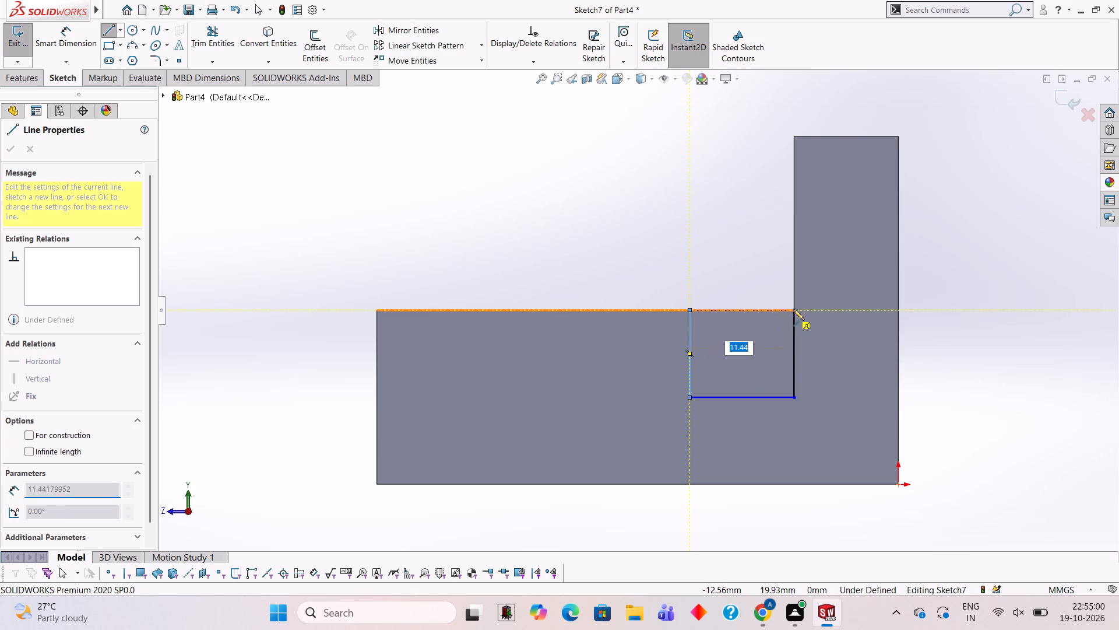
pyautogui.click(793, 308)
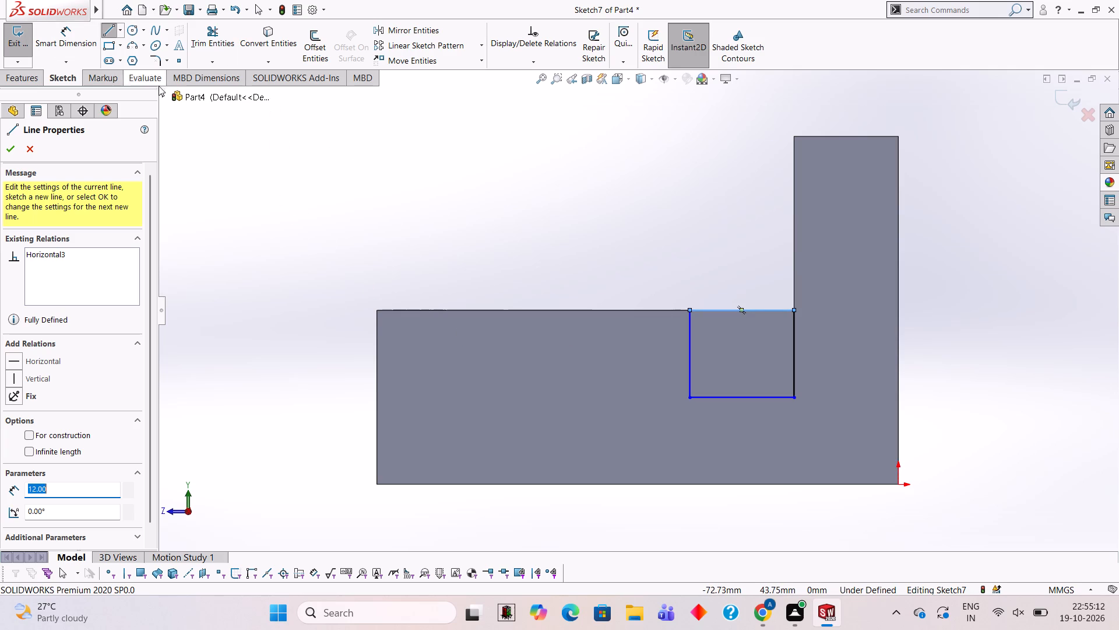
# Sketch a 16 mm line along the top edge from the front corner, then a 20 × 10 mm line rectangle joining it to the first rectangle.
pyautogui.click(376, 309)
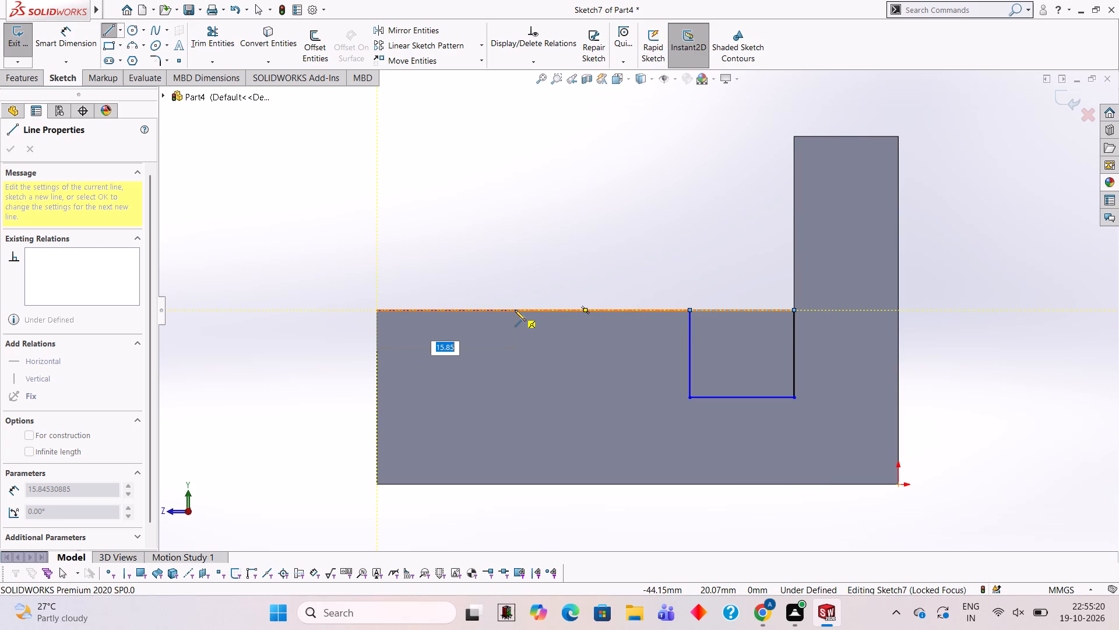
pyautogui.write('16')
pyautogui.press('Return')
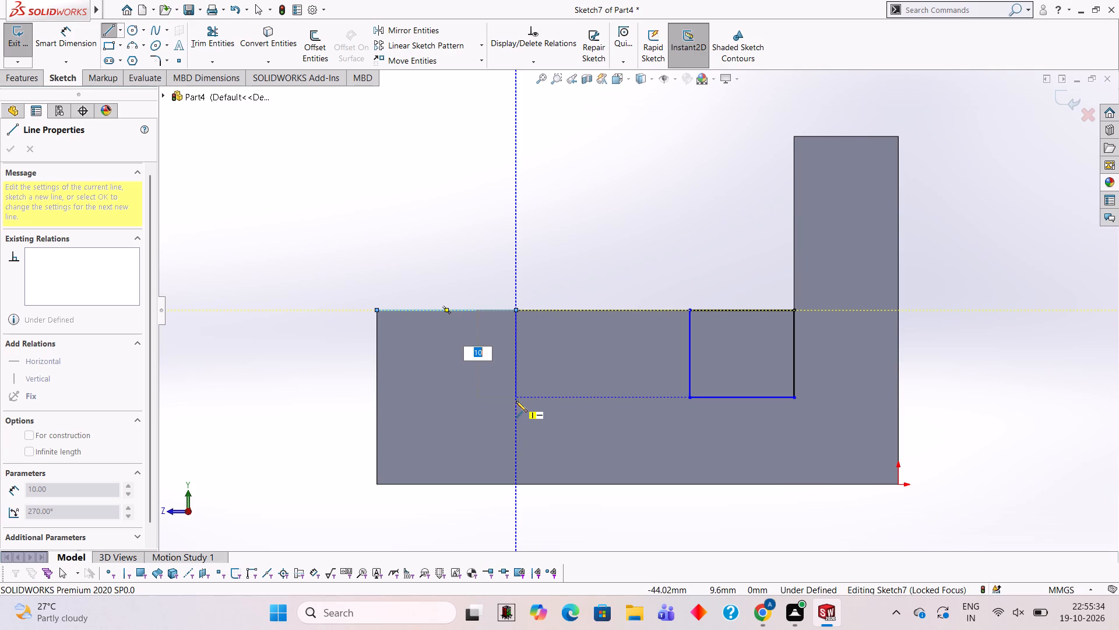
pyautogui.click(516, 401)
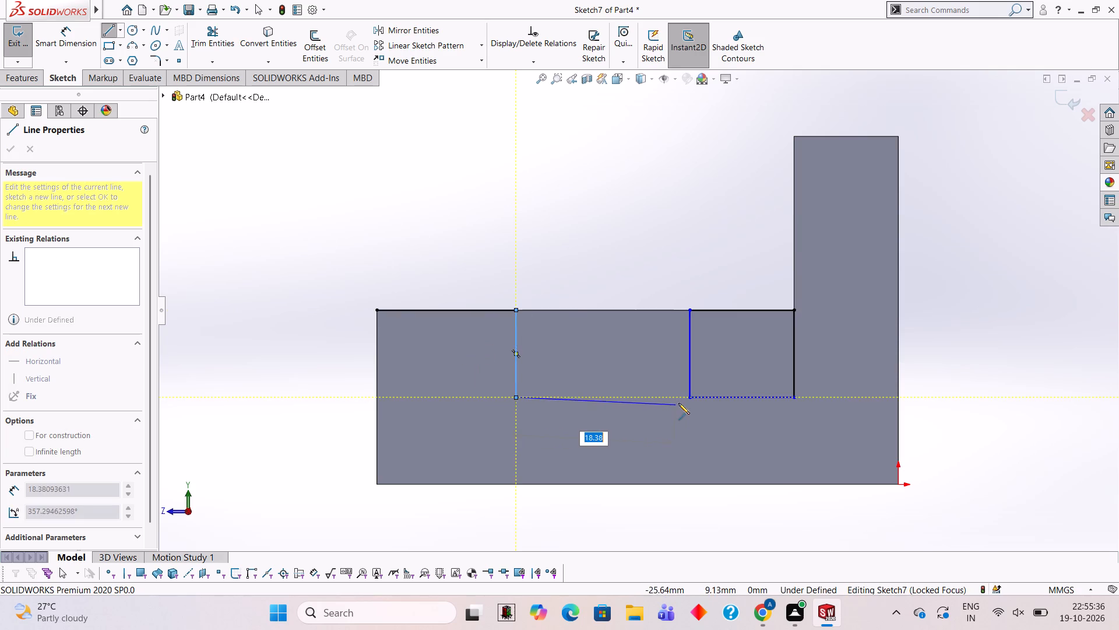
pyautogui.click(688, 398)
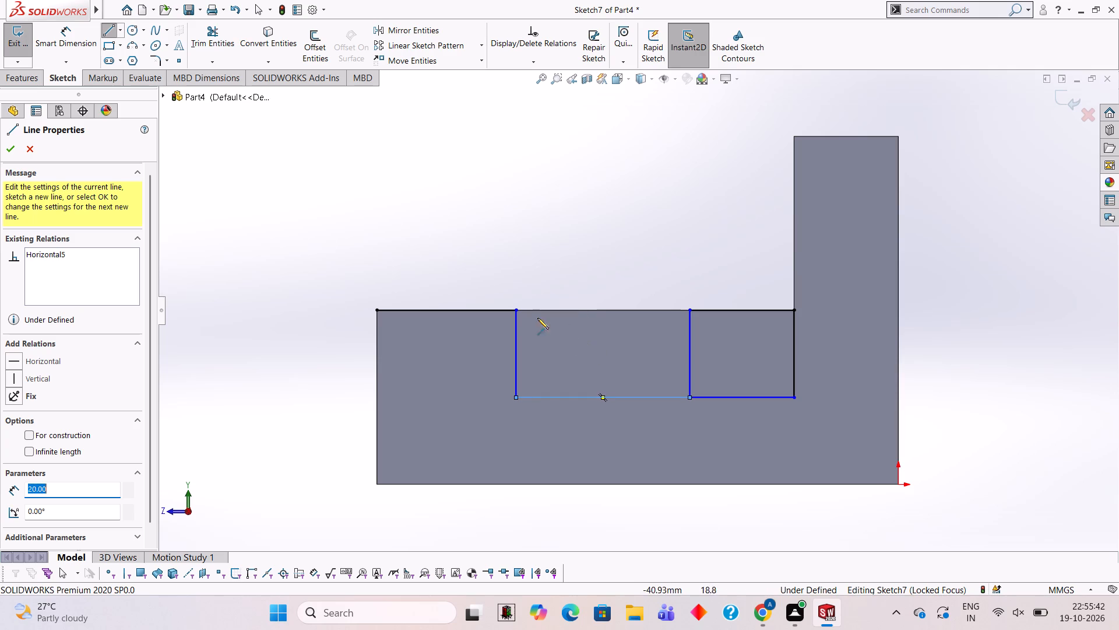
pyautogui.click(515, 309)
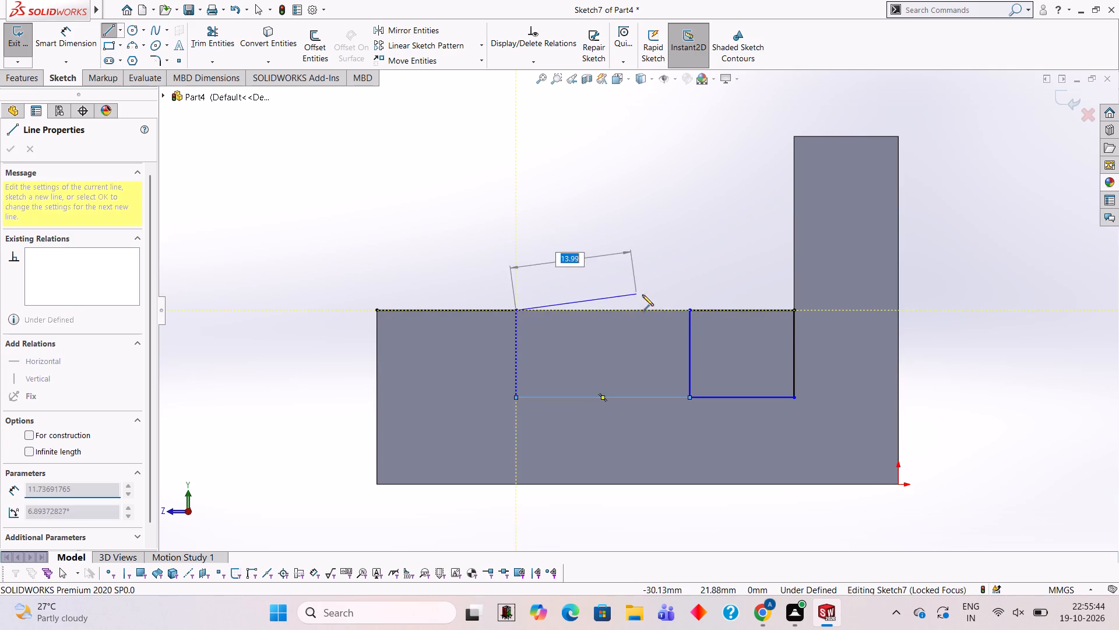
pyautogui.click(691, 310)
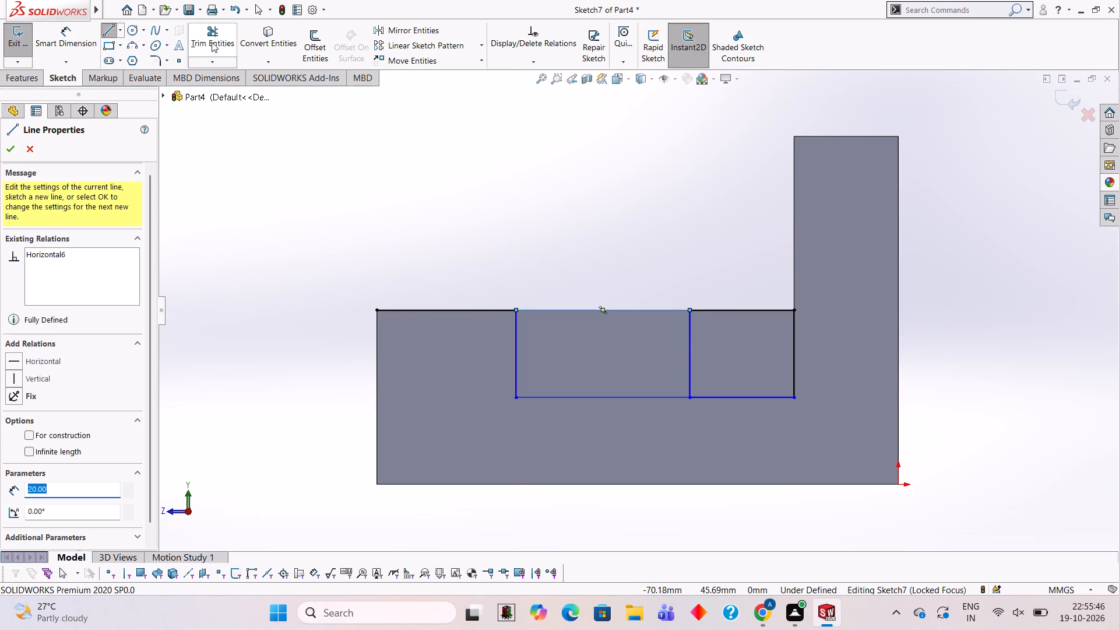
# Trim away the 16 mm line and the 12 mm rectangle's bottom, top and upright-side lines, keeping only the 20 × 10 mm rectangle.
pyautogui.click(212, 42)
pyautogui.click(467, 310)
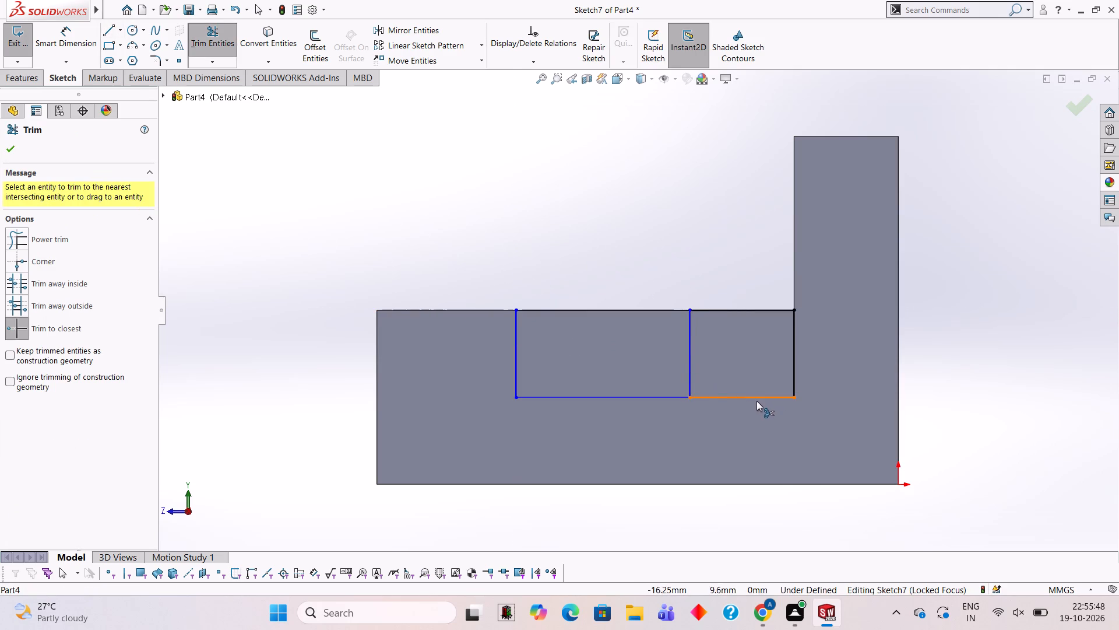
pyautogui.click(755, 400)
pyautogui.click(743, 314)
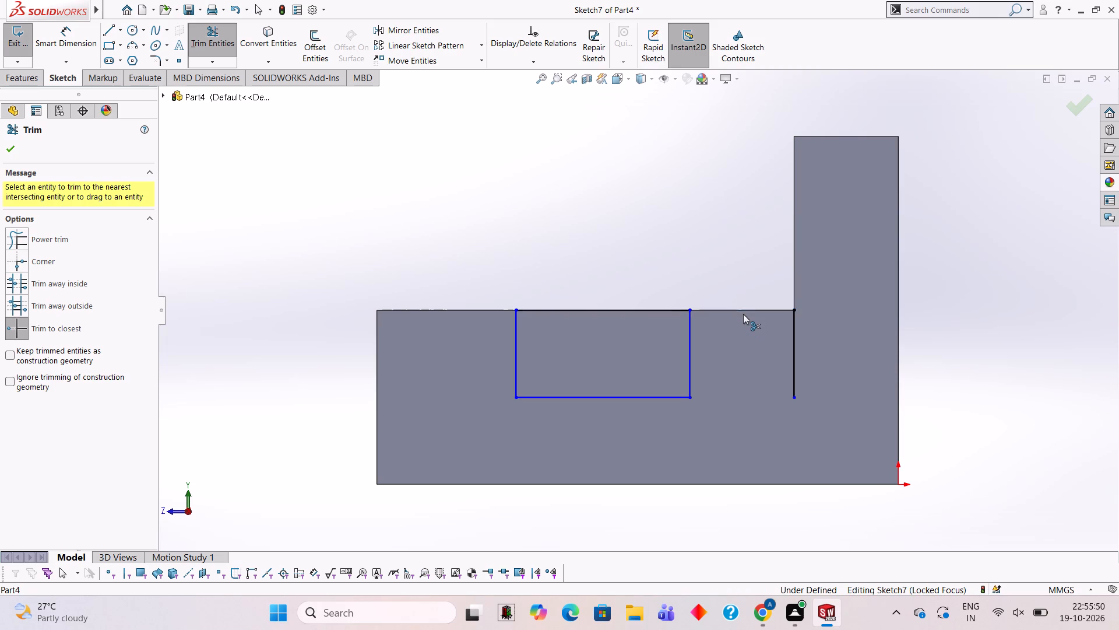
pyautogui.click(791, 348)
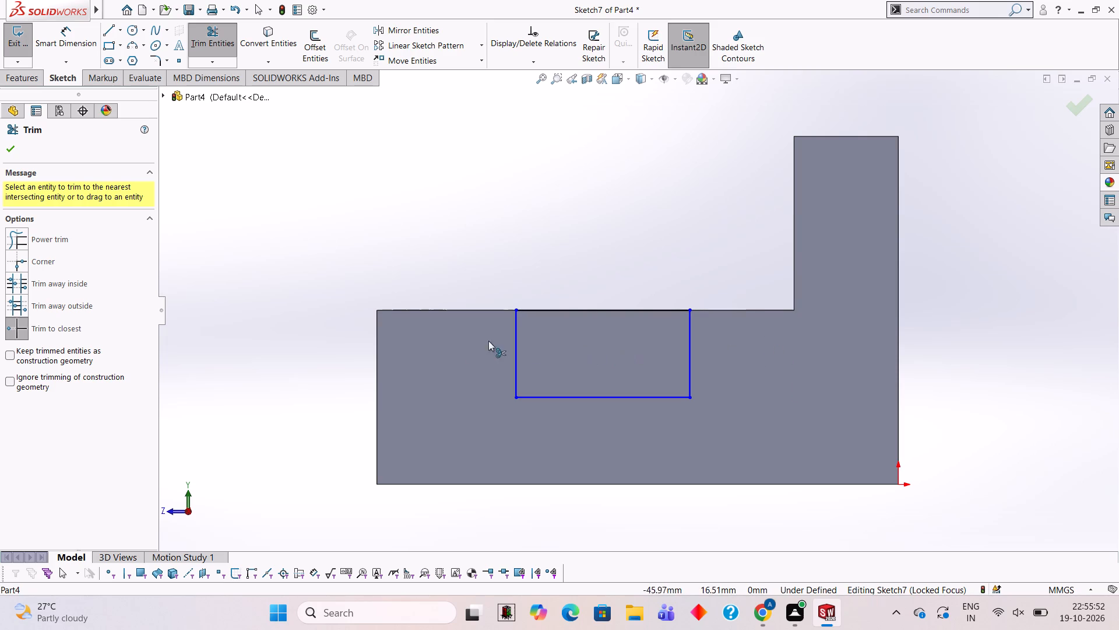
pyautogui.scroll(-1, 273, 289)
pyautogui.moveTo(280, 294); pyautogui.dragTo(327, 320, button='middle')
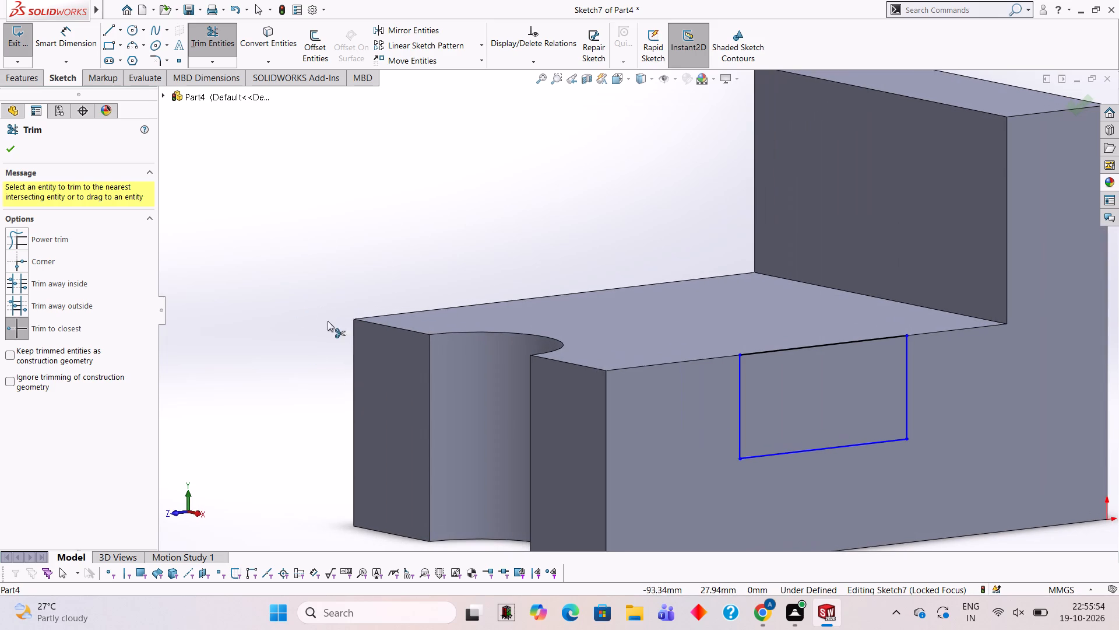
pyautogui.click(8, 144)
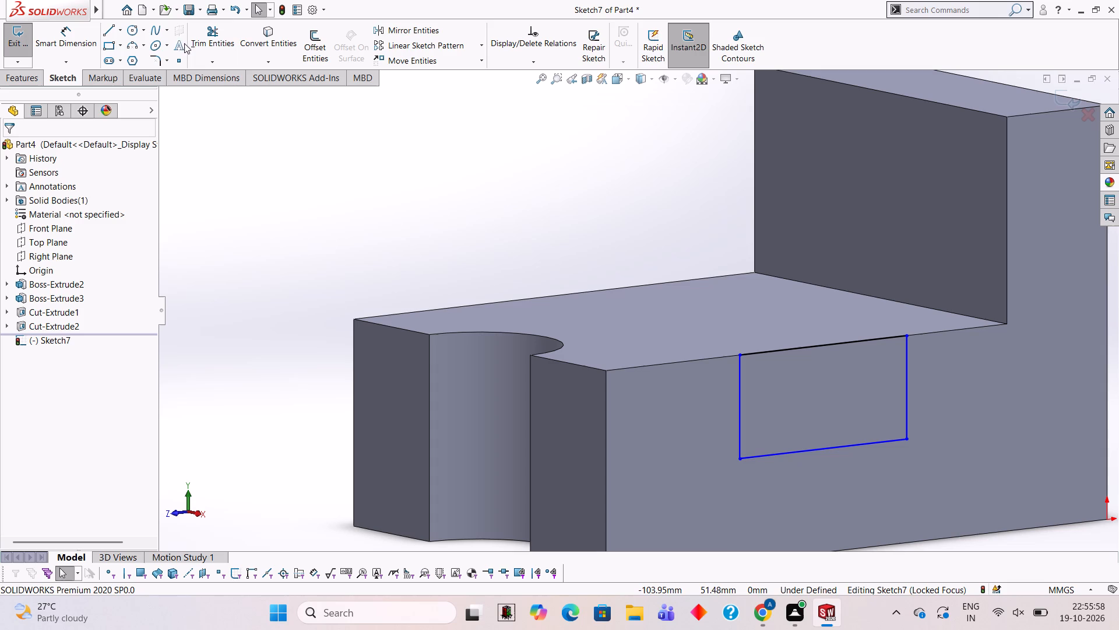
# Cut-extrude the 20 × 10 mm rectangle as a blind cut 60 mm deep from the sketch plane, across the base.
pyautogui.click(34, 80)
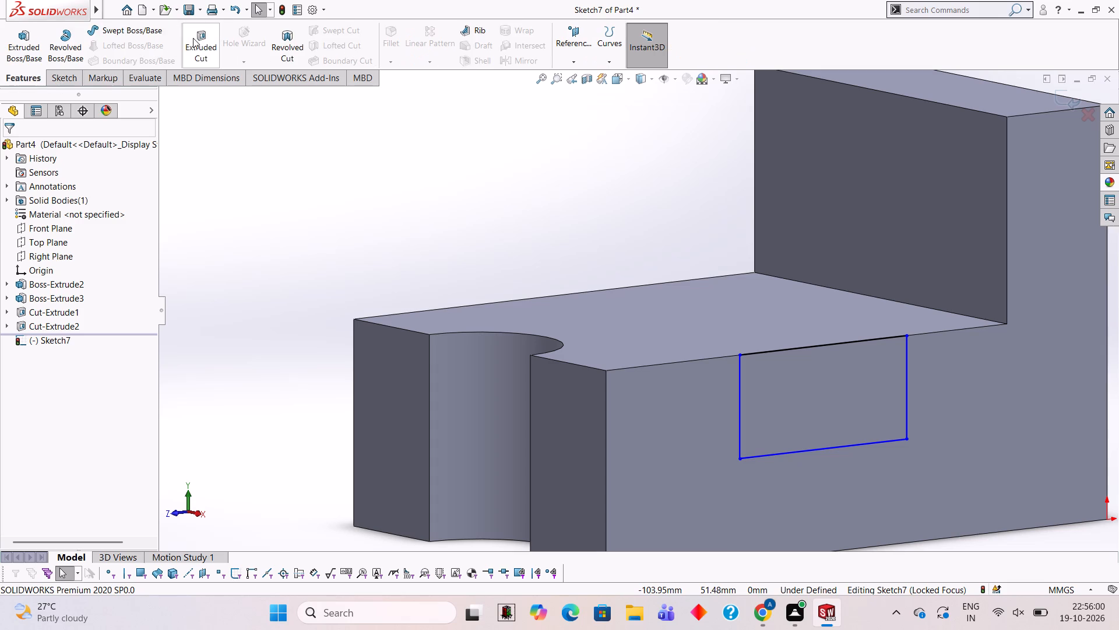
pyautogui.click(193, 38)
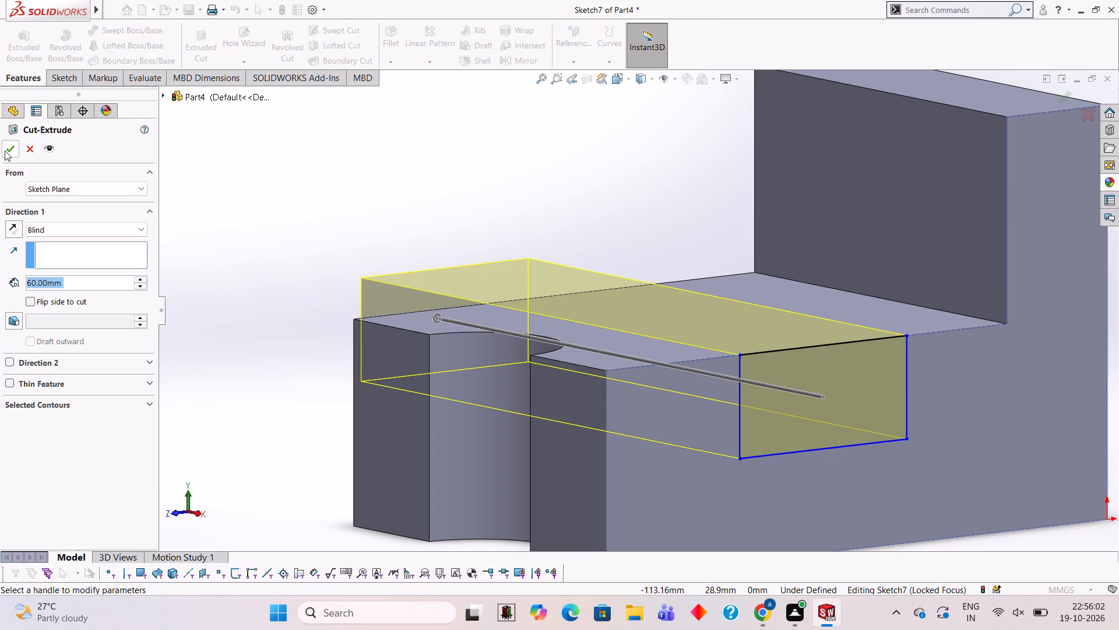
pyautogui.click(8, 142)
pyautogui.click(289, 184)
pyautogui.scroll(3, 363, 204)
pyautogui.moveTo(587, 293); pyautogui.dragTo(598, 306, button='middle')
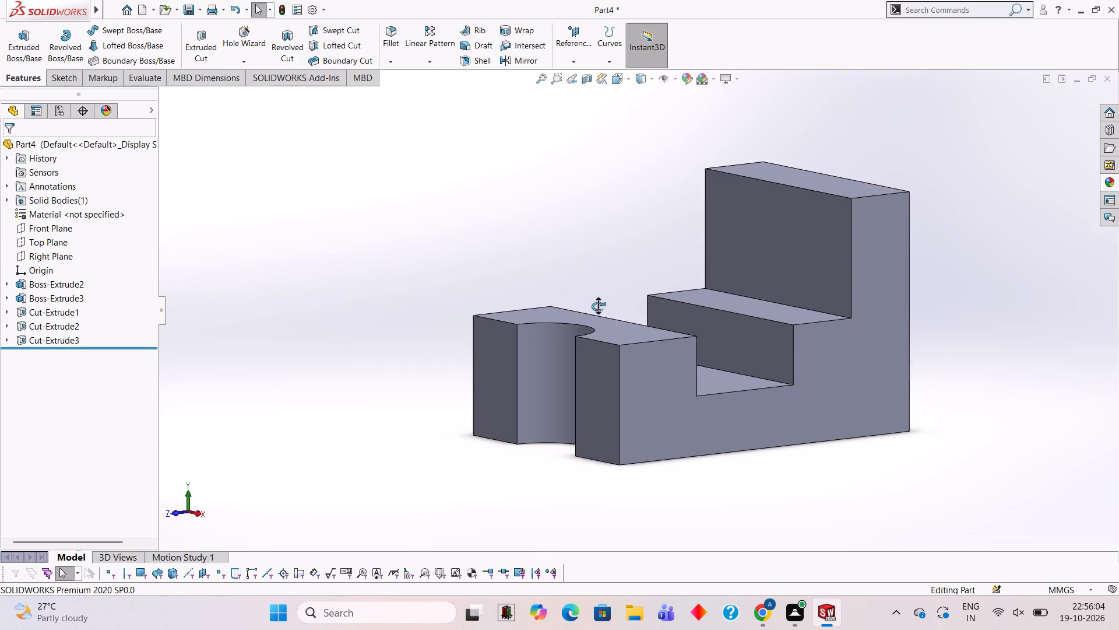
# Examine the stepped block with its cross slot from several angles and check it against the task brief.
pyautogui.moveTo(598, 306); pyautogui.dragTo(579, 332, button='middle')
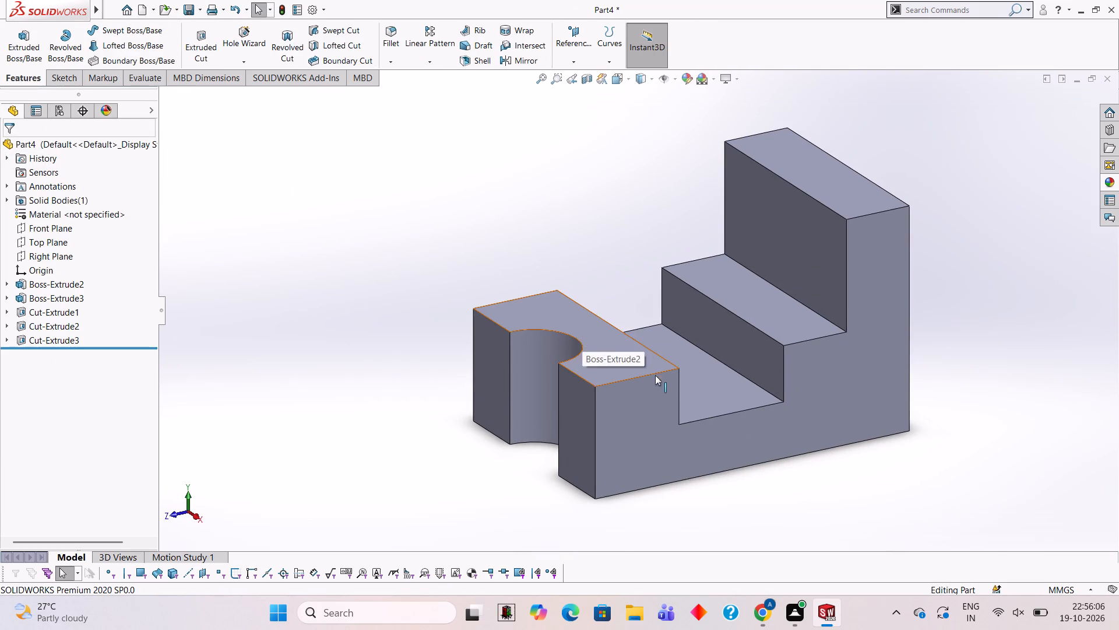
pyautogui.moveTo(777, 386); pyautogui.dragTo(811, 349, button='middle')
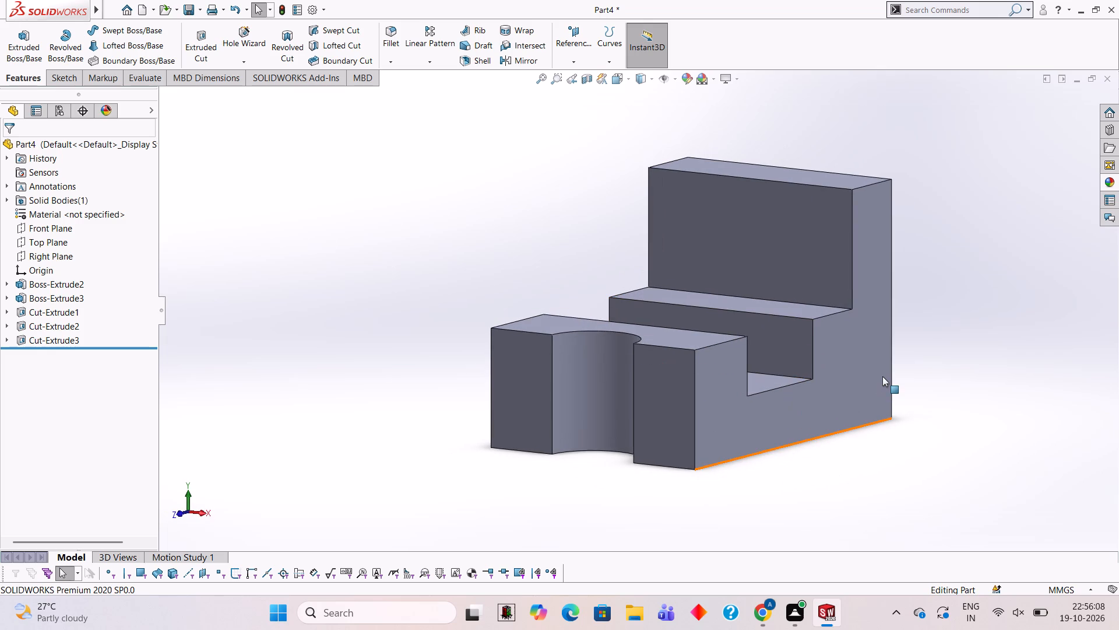
pyautogui.scroll(2, 882, 370)
pyautogui.scroll(-2, 882, 369)
pyautogui.scroll(1, 609, 248)
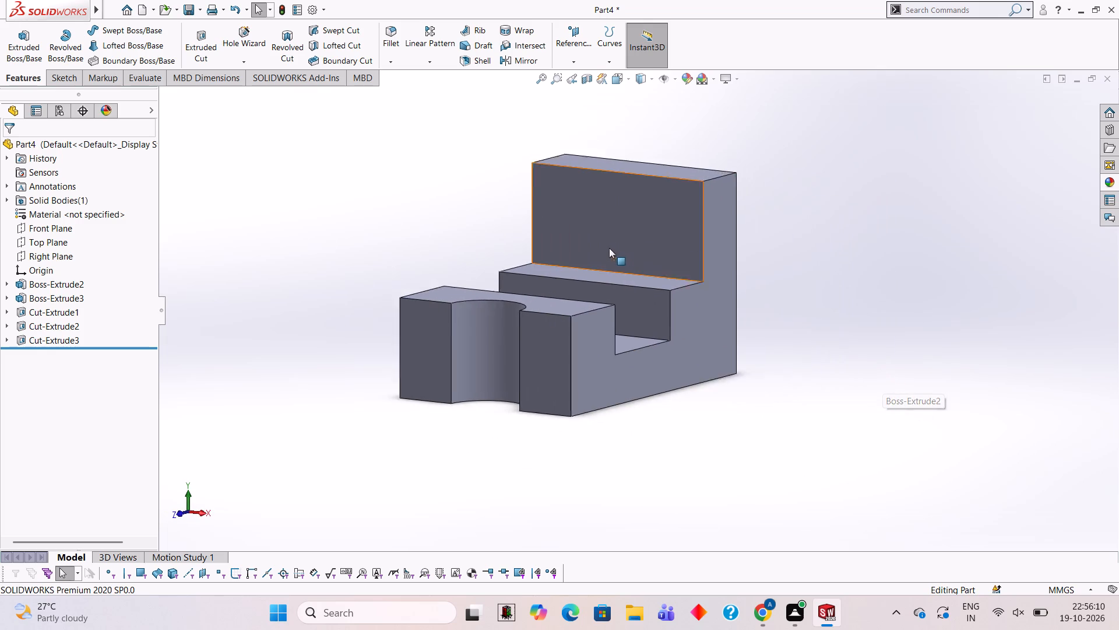
pyautogui.scroll(1, 609, 248)
pyautogui.scroll(-2, 609, 248)
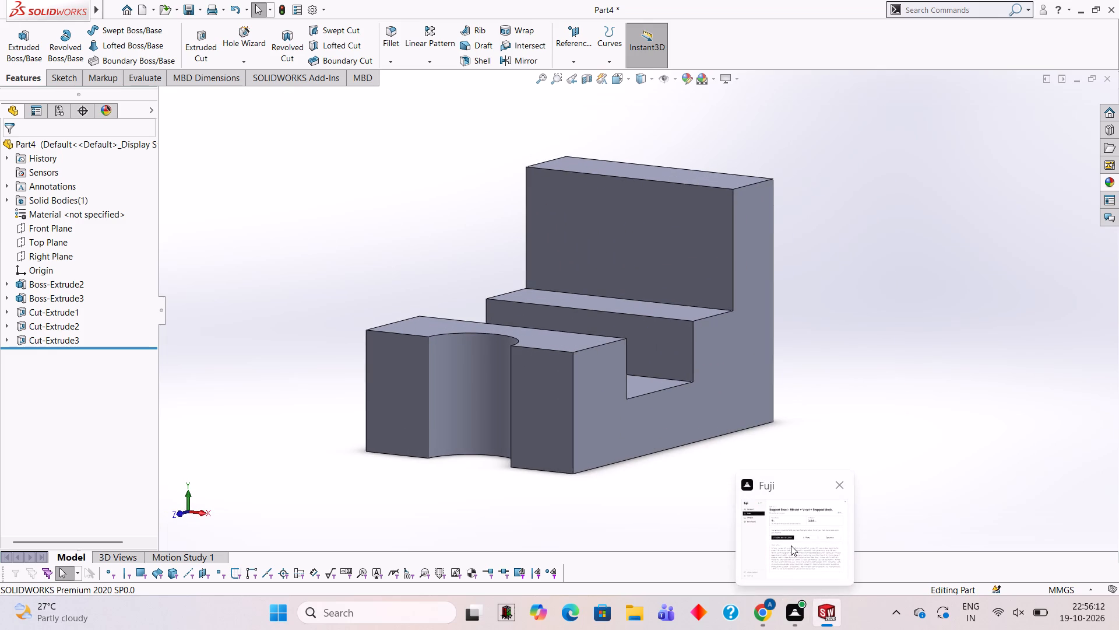
pyautogui.scroll(2, 659, 249)
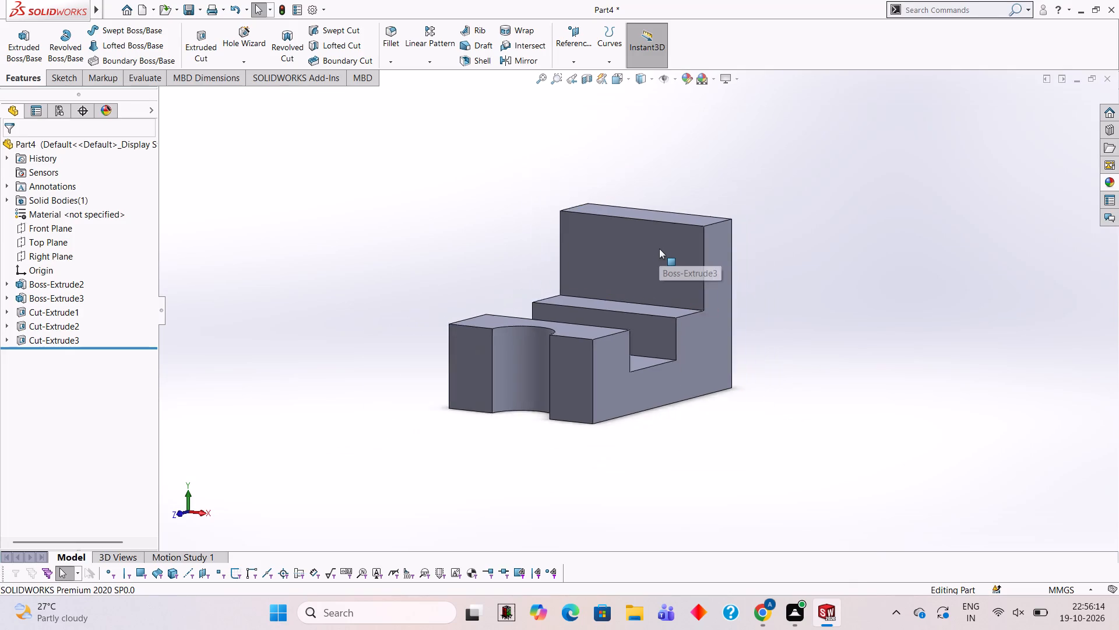
pyautogui.scroll(-2, 659, 249)
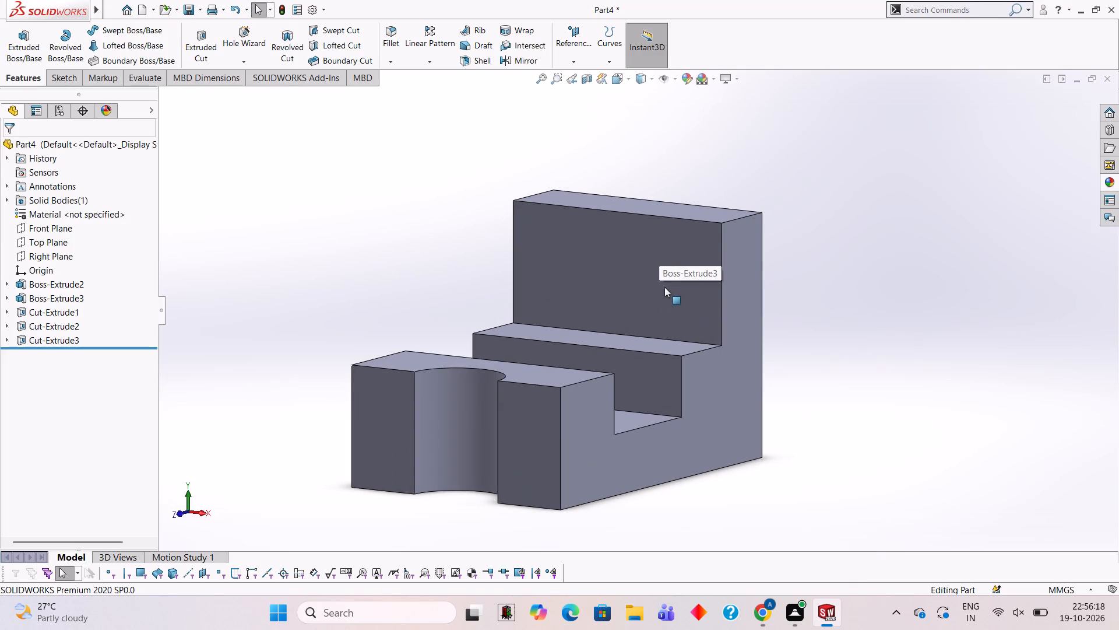
# On the upright's front face, sketch a 12 mm vertical line down from the midpoint of its top edge.
pyautogui.moveTo(656, 282); pyautogui.dragTo(671, 282, button='middle')
pyautogui.click(597, 247)
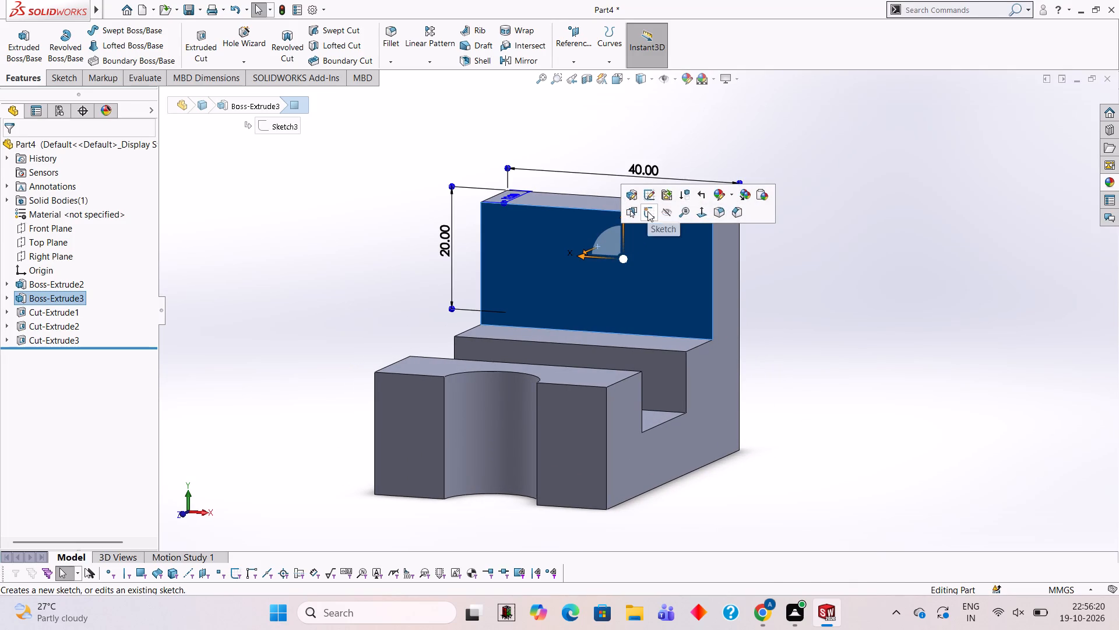
pyautogui.click(648, 211)
pyautogui.hotkey('ctrl', '8')
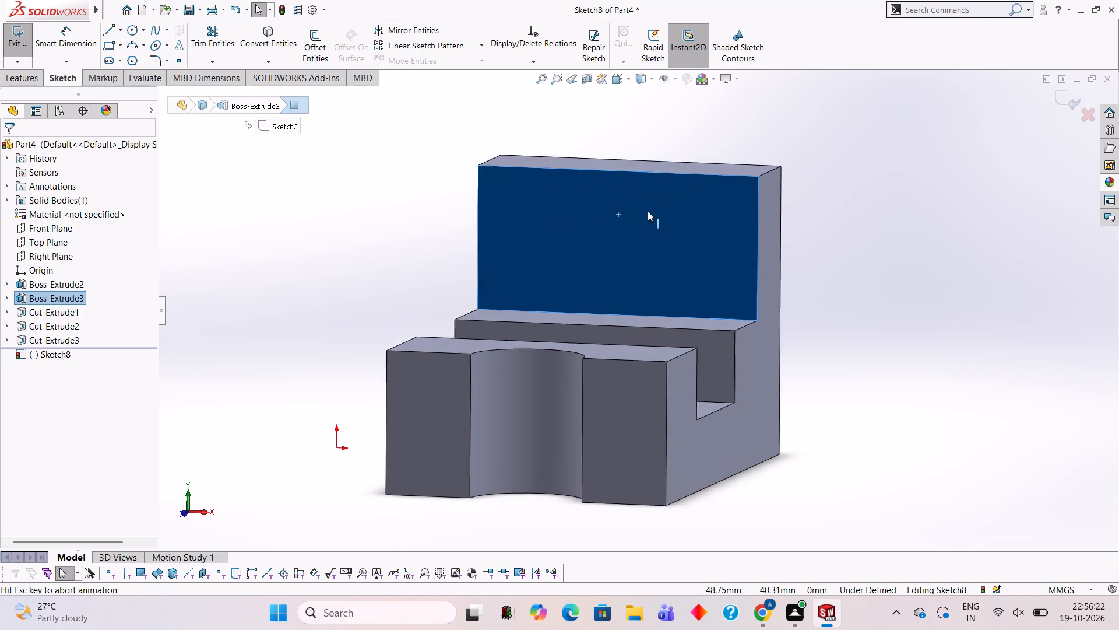
pyautogui.scroll(2, 674, 162)
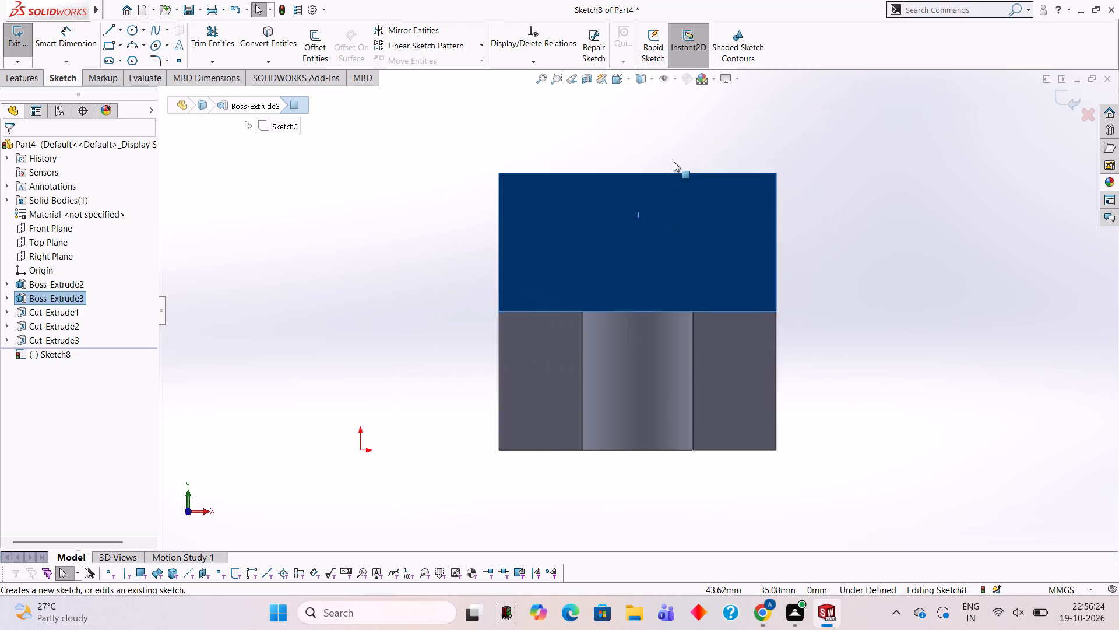
pyautogui.scroll(-2, 674, 162)
pyautogui.click(108, 36)
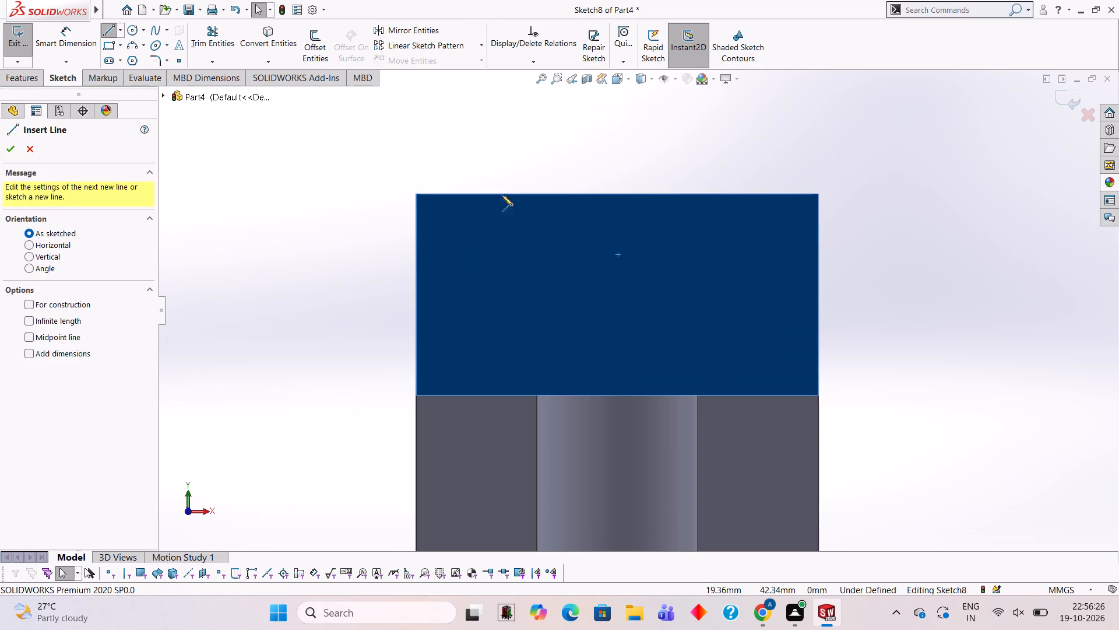
pyautogui.click(618, 197)
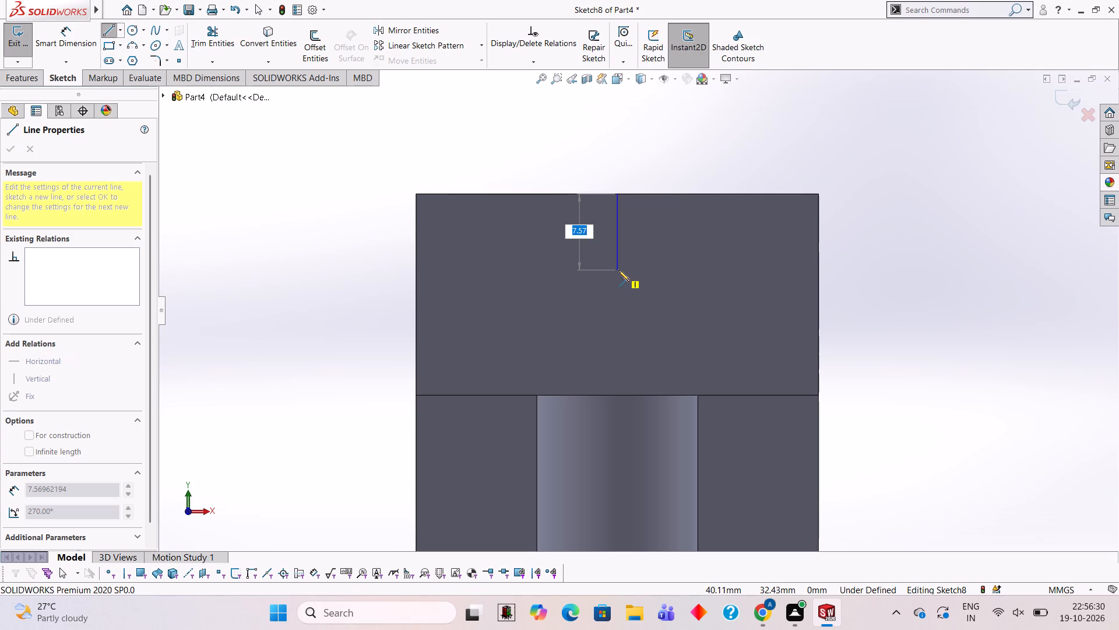
pyautogui.write('12')
pyautogui.press('Return')
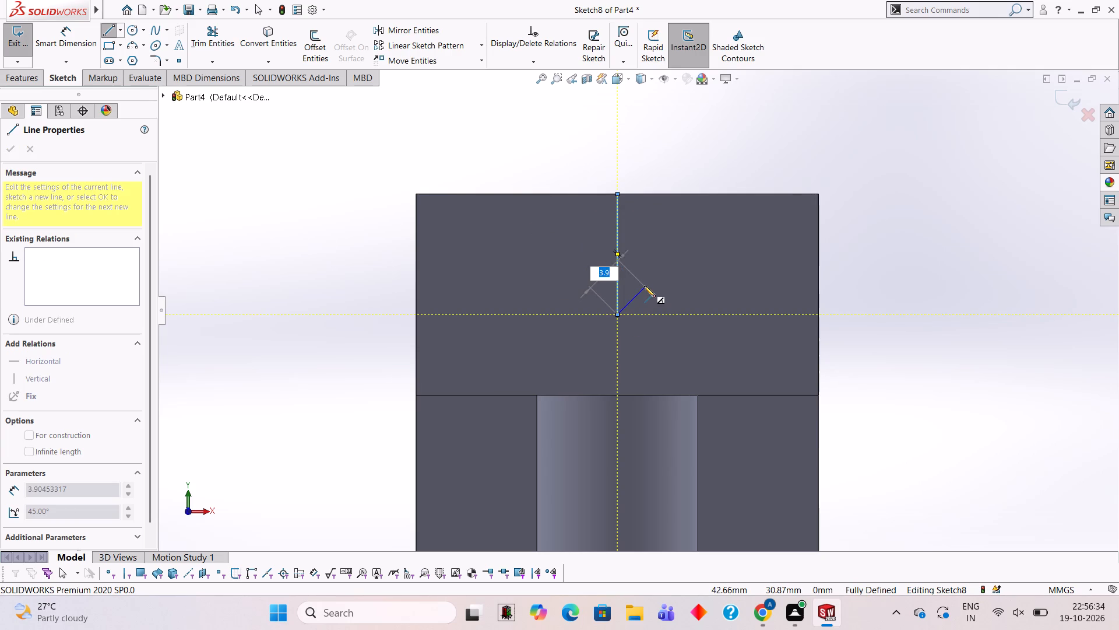
pyautogui.press('Escape')
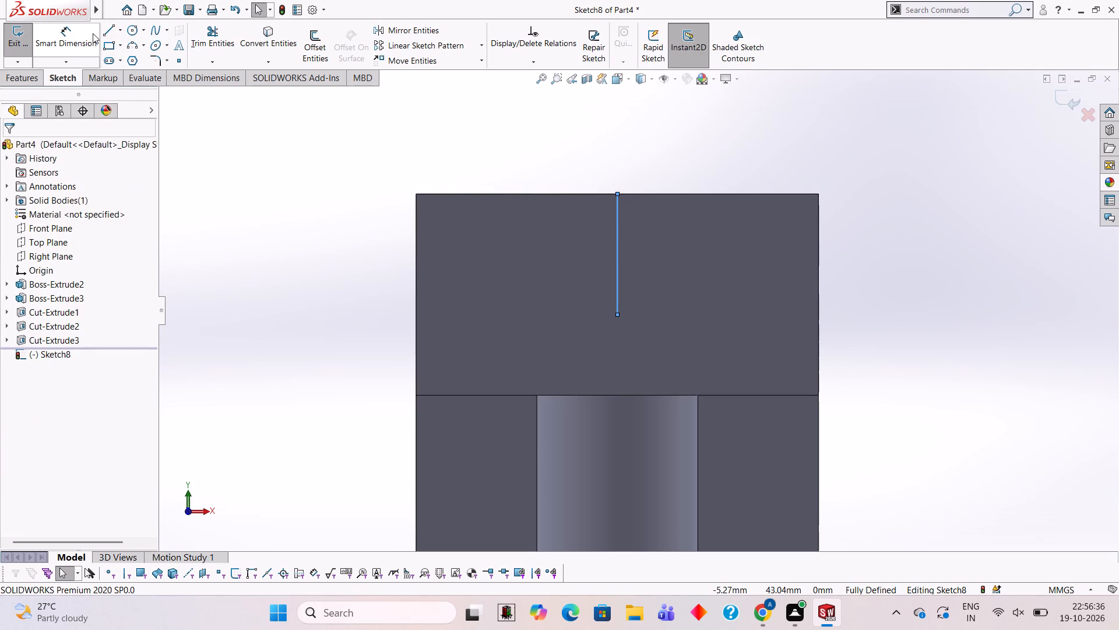
# Sketch an 11 mm line along the top edge towards +X from the midpoint, then a slanted line to the vertical line's lower end.
pyautogui.click(104, 32)
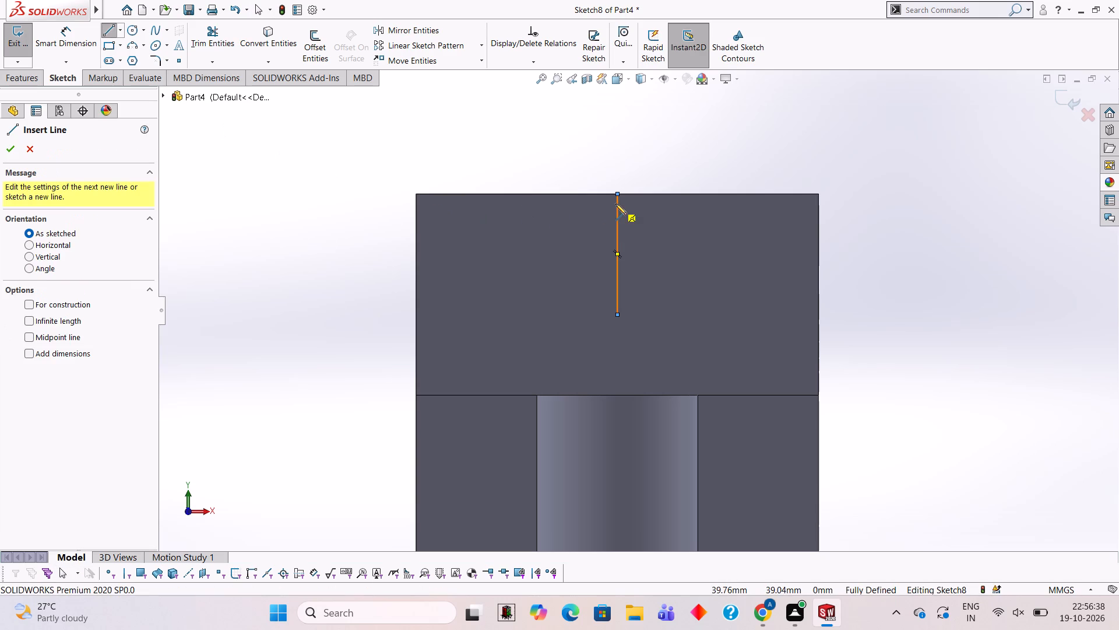
pyautogui.click(616, 192)
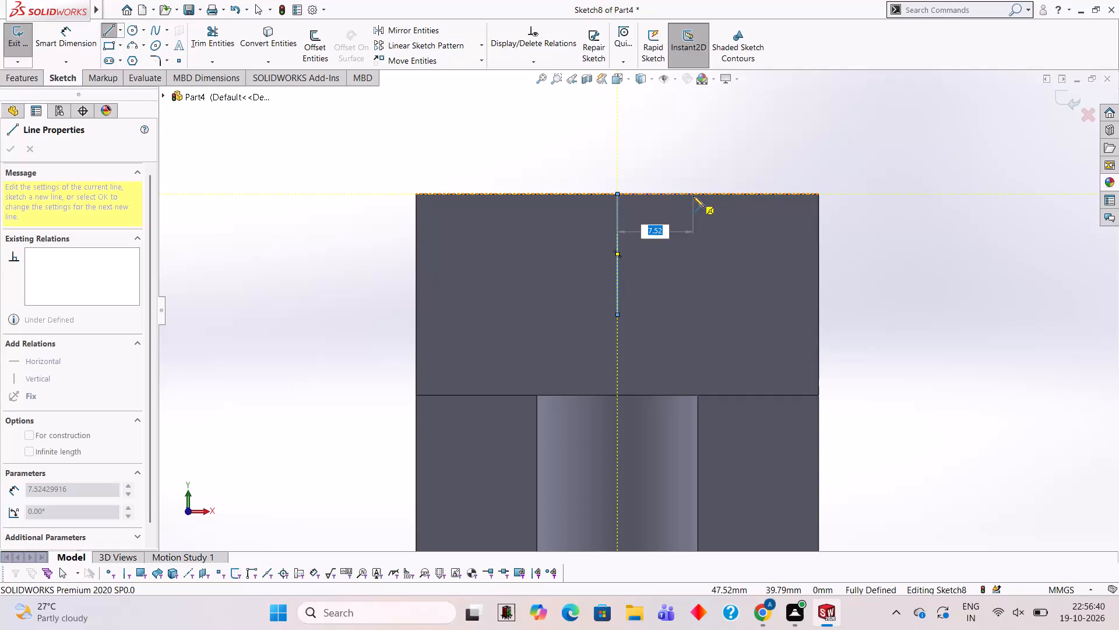
pyautogui.write('11')
pyautogui.press('Return')
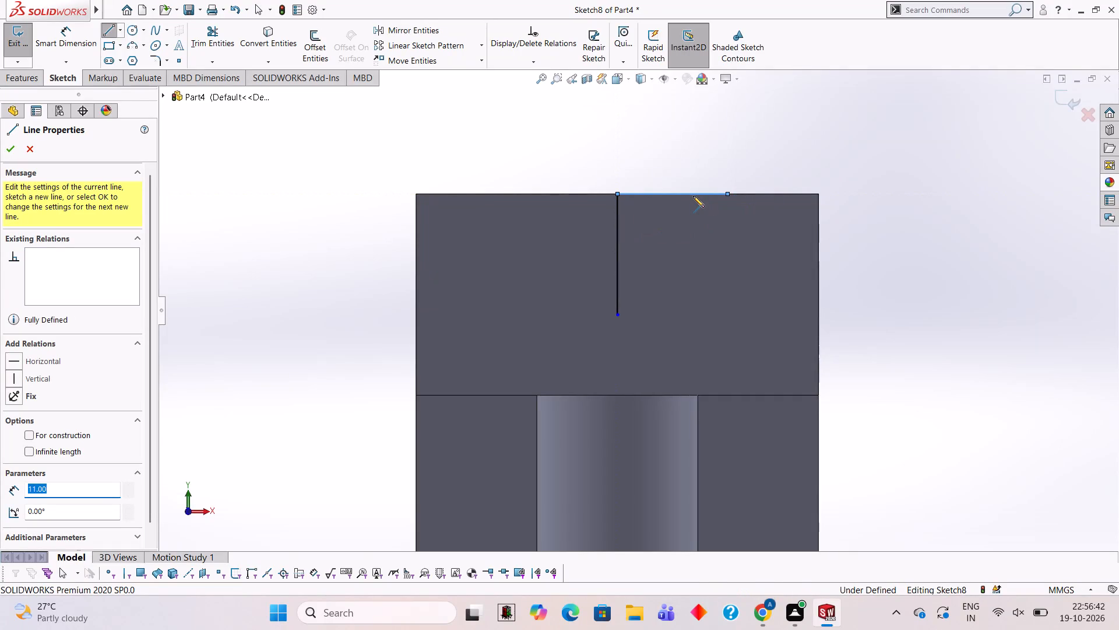
pyautogui.click(618, 314)
pyautogui.press('Escape')
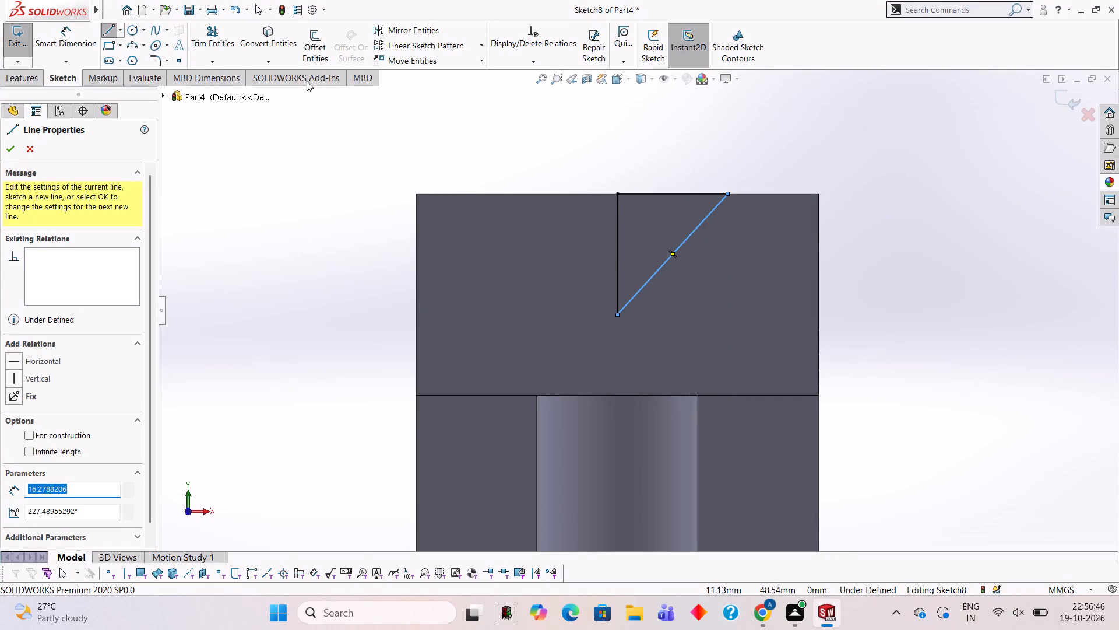
# Sketch the opposite half of the V: an 11 mm top-edge line from the midpoint and a slanted line to the same lower end.
pyautogui.click(617, 193)
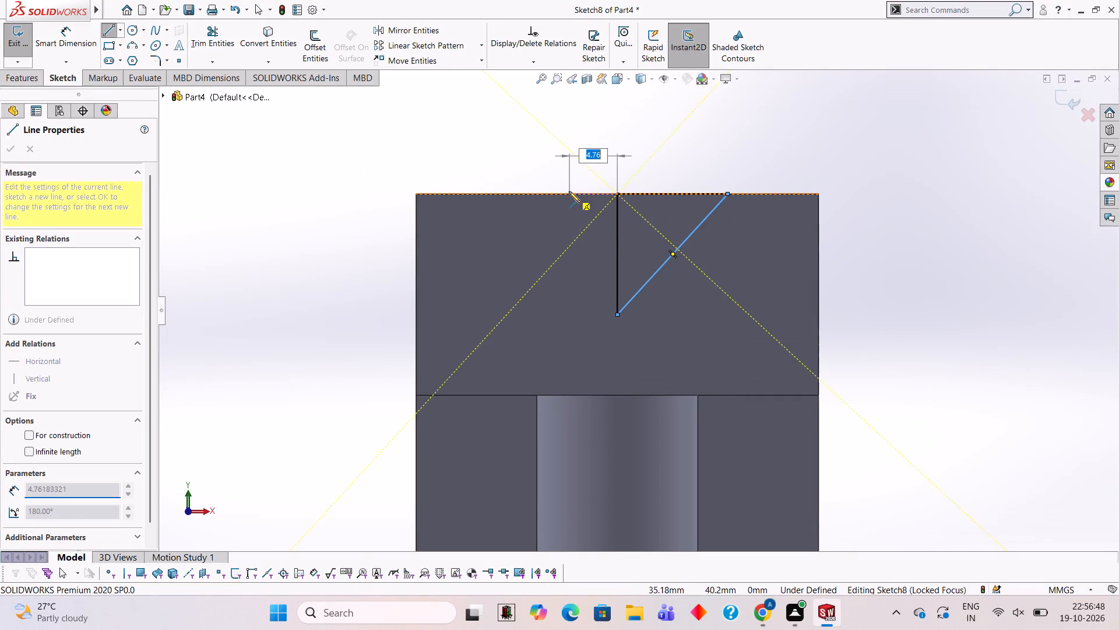
pyautogui.write('11')
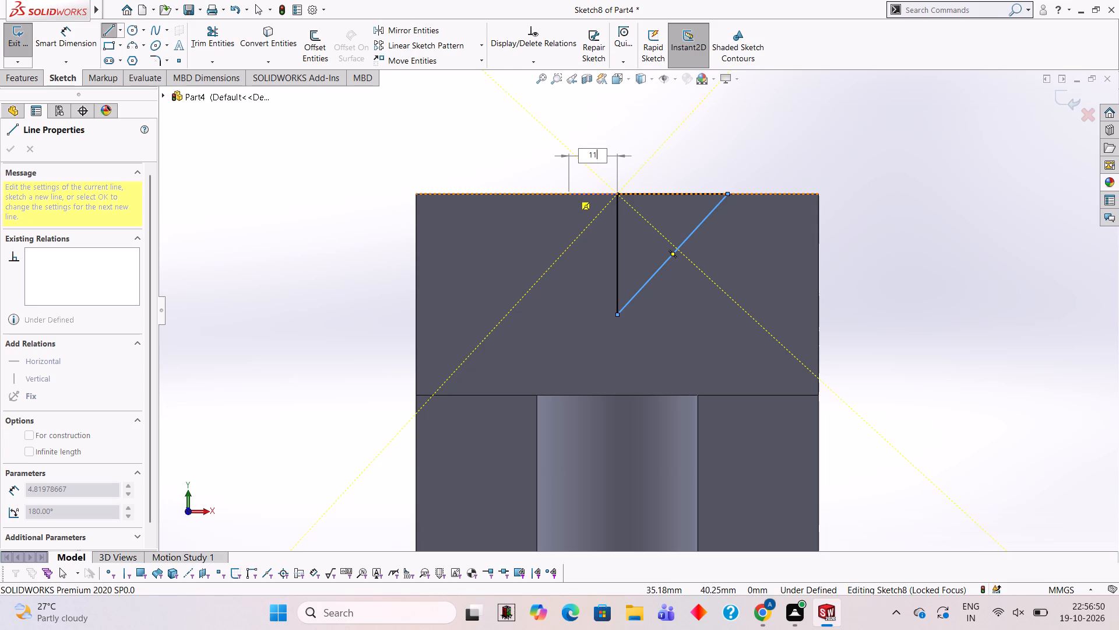
pyautogui.press('Return')
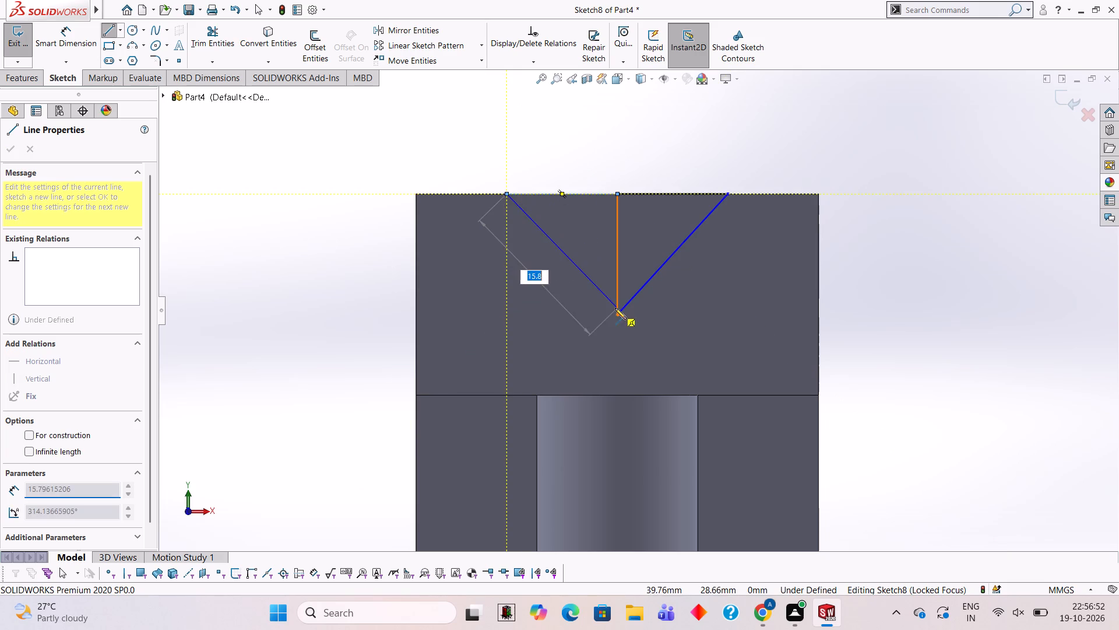
pyautogui.click(617, 315)
pyautogui.press('Escape')
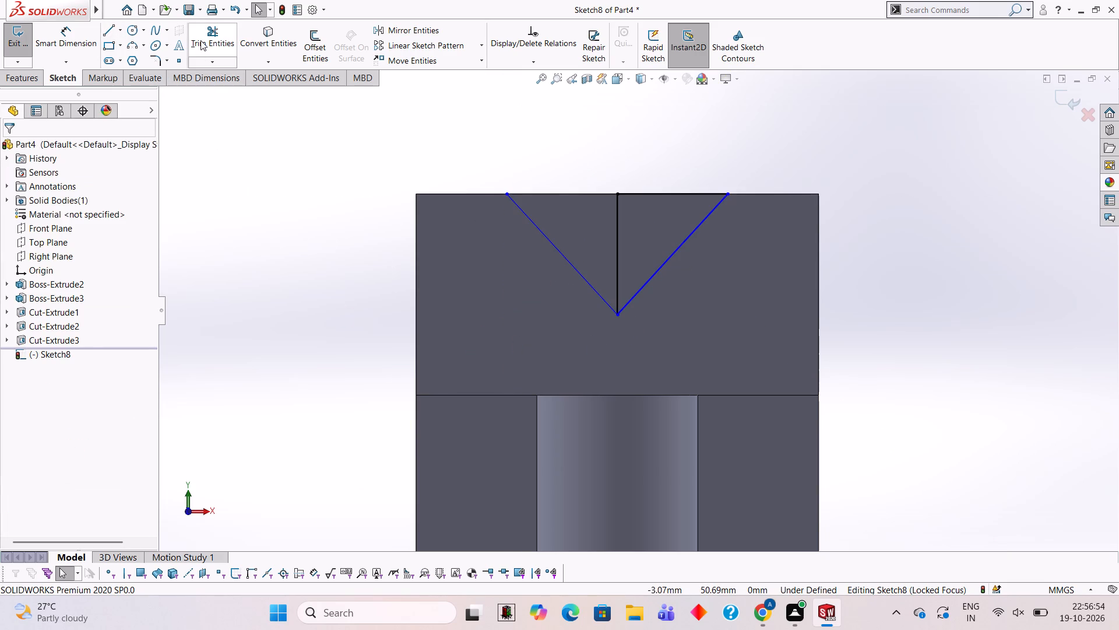
# Trim away the vertical centre line, leaving a closed V-shaped triangle.
pyautogui.click(200, 40)
pyautogui.click(617, 228)
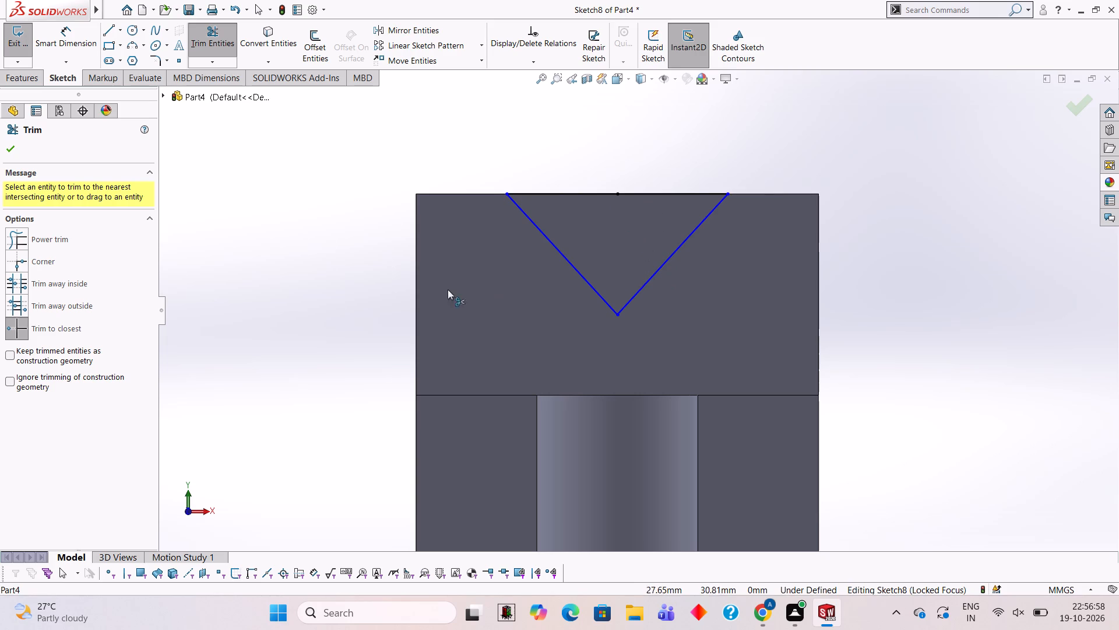
pyautogui.click(8, 152)
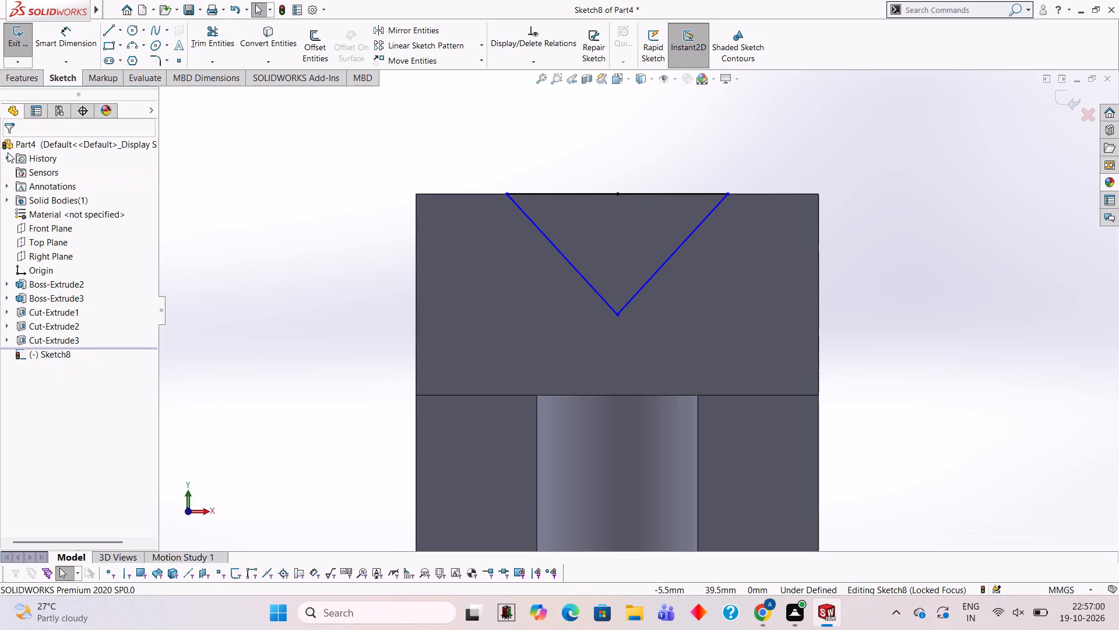
# Cut-extrude the triangle as a blind cut 60 mm deep from the sketch plane, through the upright.
pyautogui.click(27, 79)
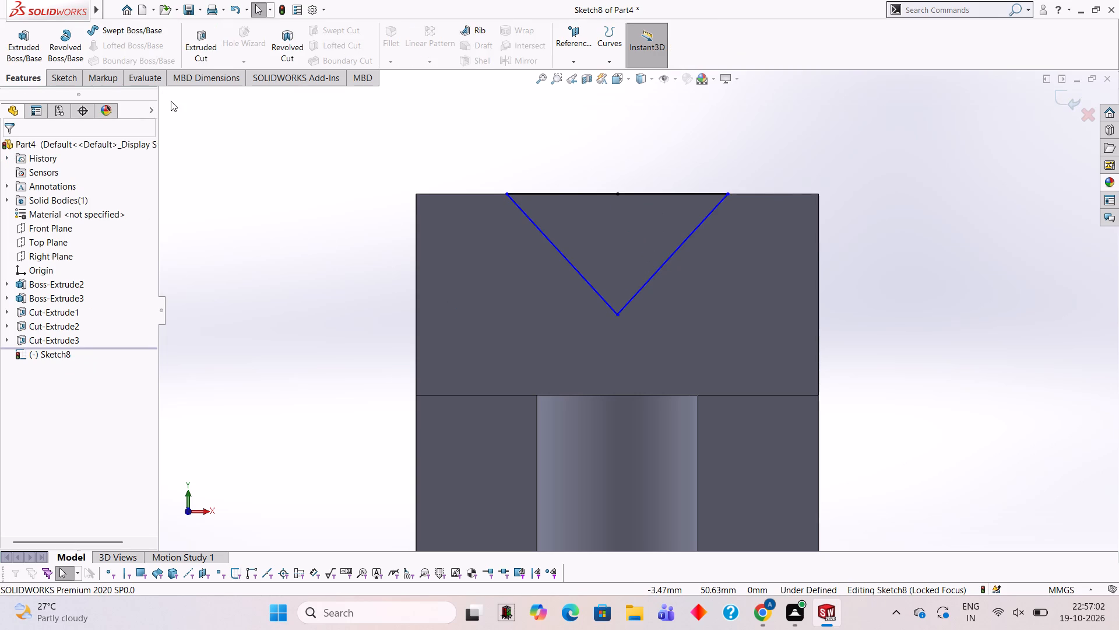
pyautogui.click(201, 56)
pyautogui.moveTo(516, 152); pyautogui.dragTo(544, 278, button='middle')
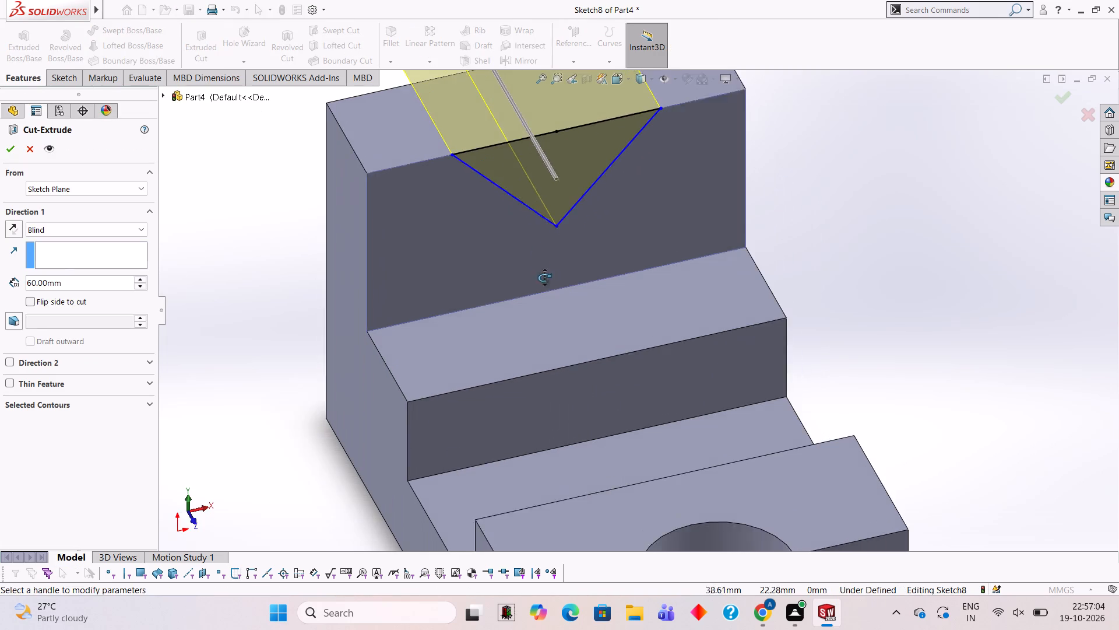
pyautogui.moveTo(544, 278); pyautogui.dragTo(544, 278, button='middle')
pyautogui.click(3, 152)
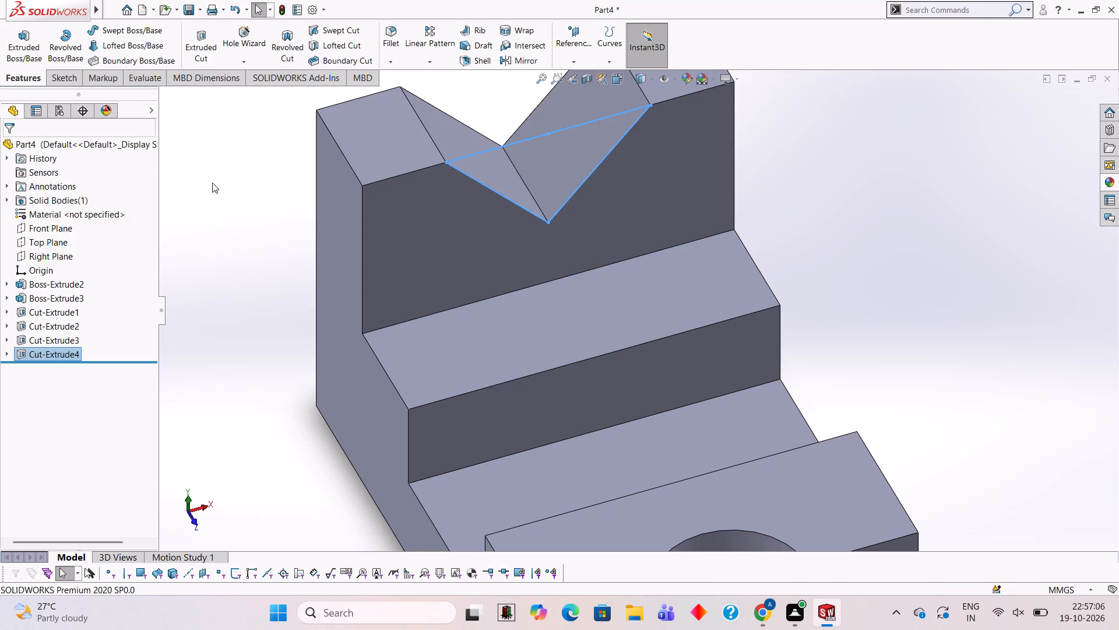
pyautogui.click(212, 183)
# Examine the block with its V-cut from several angles and check it against the task brief.
pyautogui.scroll(4, 269, 189)
pyautogui.moveTo(541, 221); pyautogui.dragTo(499, 220, button='middle')
pyautogui.scroll(1, 631, 290)
pyautogui.moveTo(631, 290); pyautogui.dragTo(609, 260, button='middle')
pyautogui.moveTo(643, 305); pyautogui.dragTo(599, 268, button='middle')
pyautogui.scroll(-3, 639, 326)
pyautogui.moveTo(650, 332); pyautogui.dragTo(660, 336, button='middle')
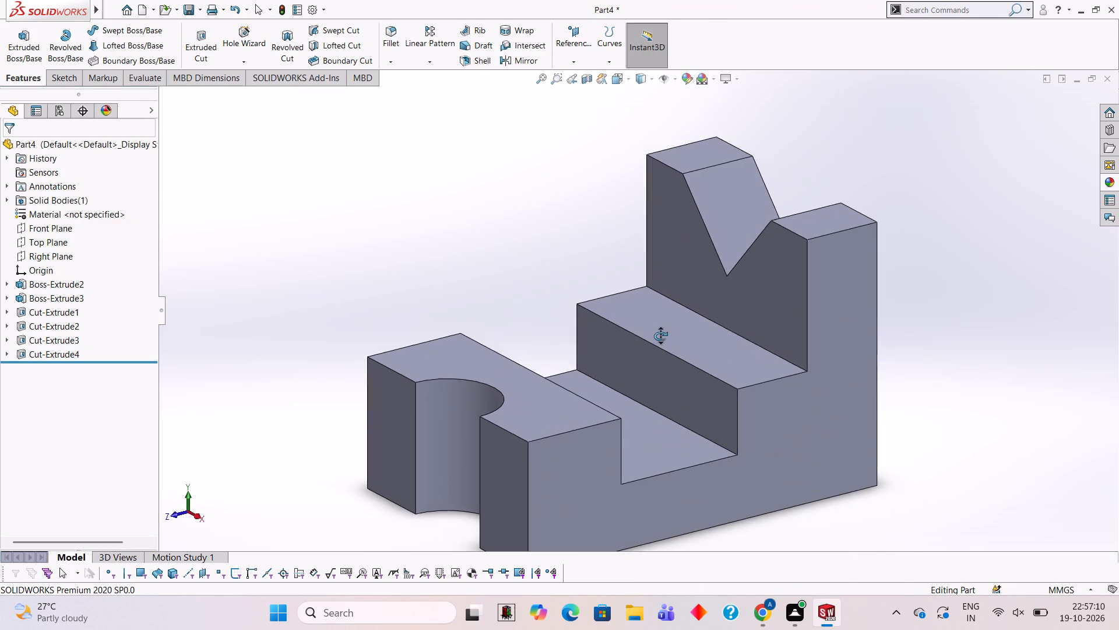
pyautogui.moveTo(660, 336); pyautogui.dragTo(663, 338, button='middle')
pyautogui.scroll(2, 668, 341)
pyautogui.scroll(-1, 689, 347)
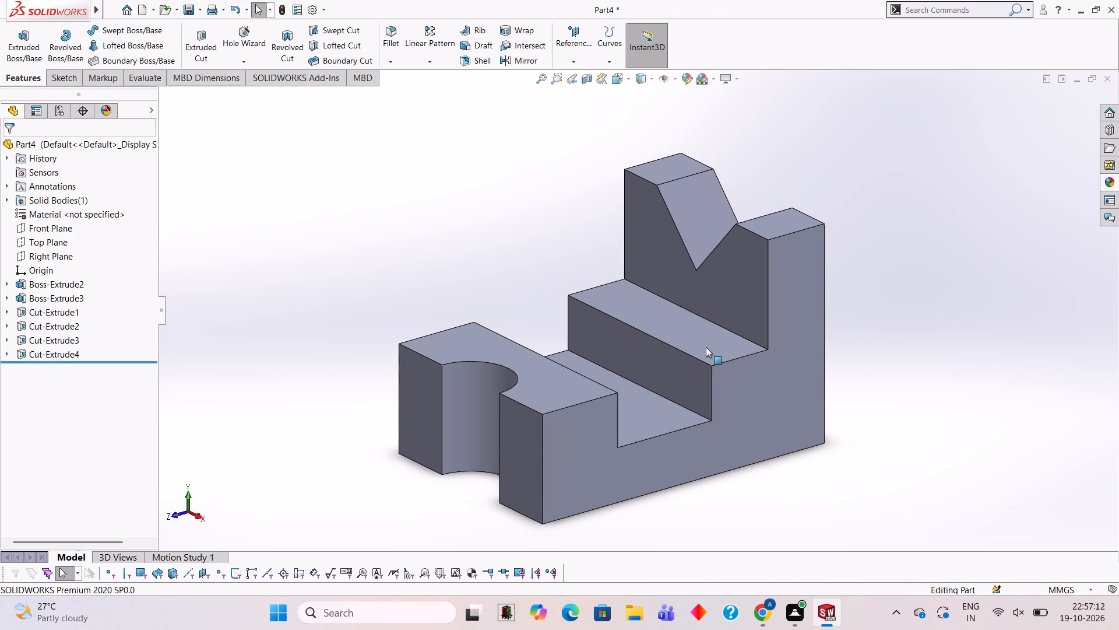
pyautogui.scroll(-1, 725, 369)
pyautogui.scroll(1, 673, 335)
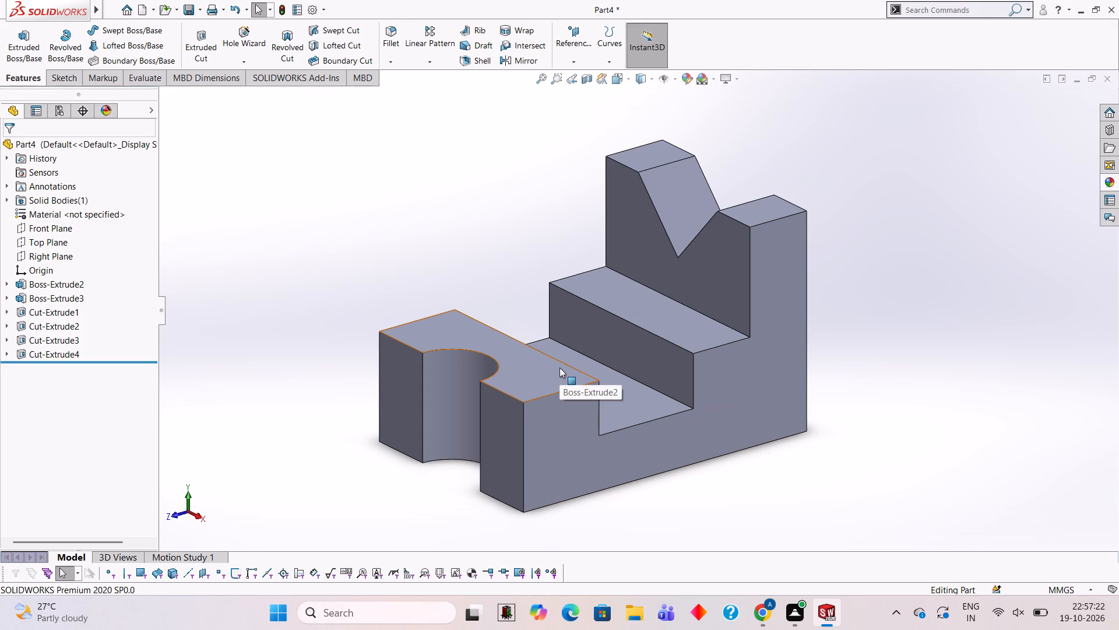
pyautogui.scroll(3, 702, 300)
pyautogui.scroll(-1, 705, 296)
pyautogui.scroll(1, 500, 331)
pyautogui.scroll(-1, 500, 330)
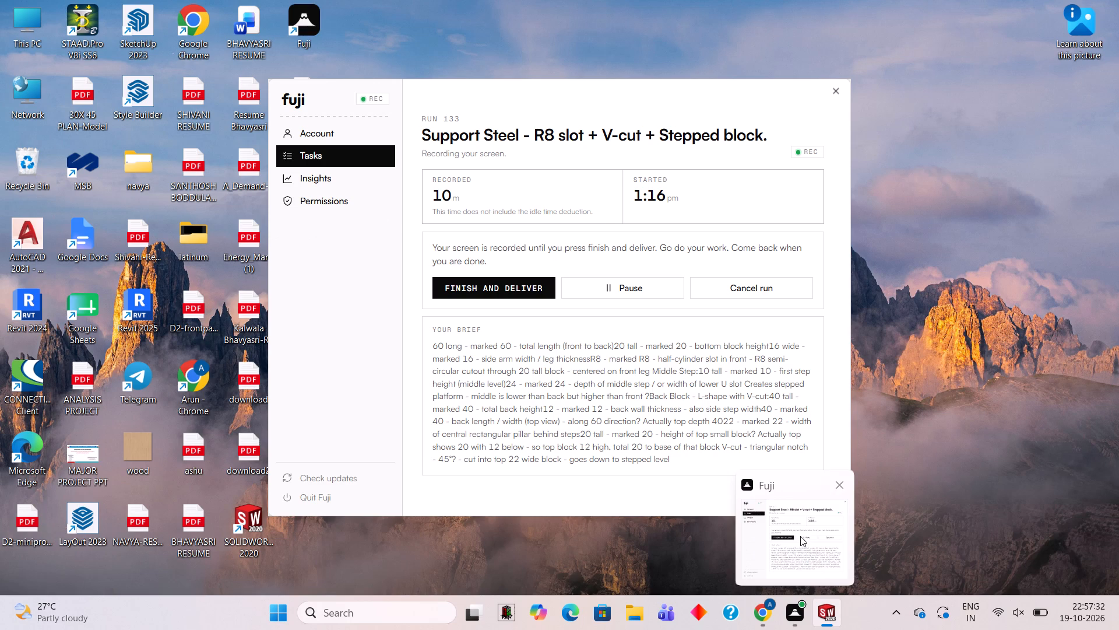
# Apply the Green LED appearance to the whole part.
pyautogui.click(1116, 177)
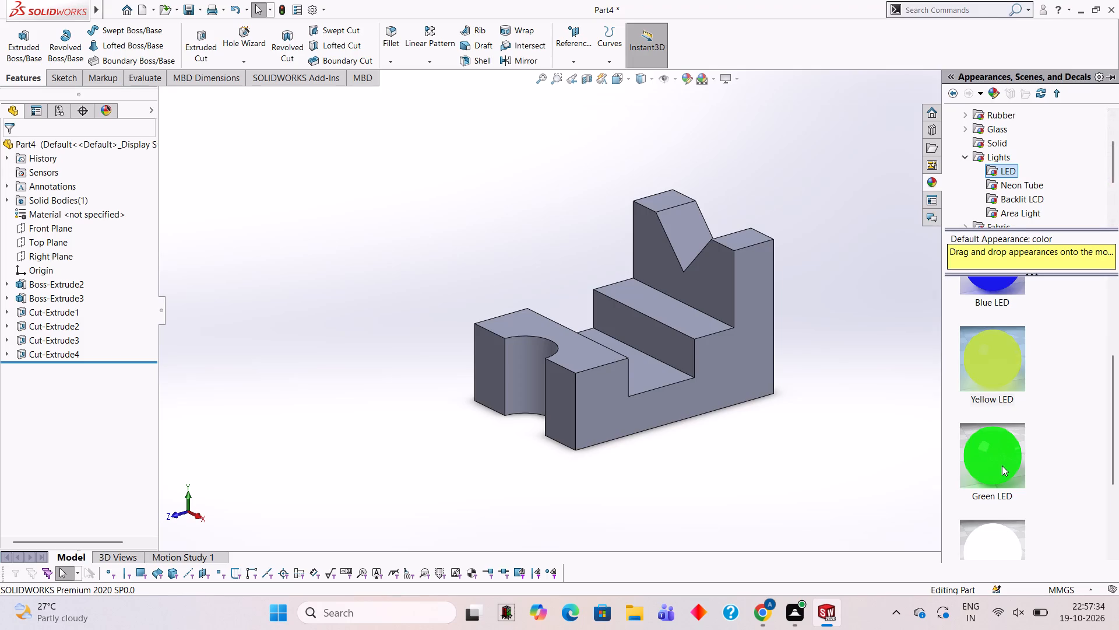
pyautogui.moveTo(1002, 466); pyautogui.dragTo(712, 342)
pyautogui.click(737, 343)
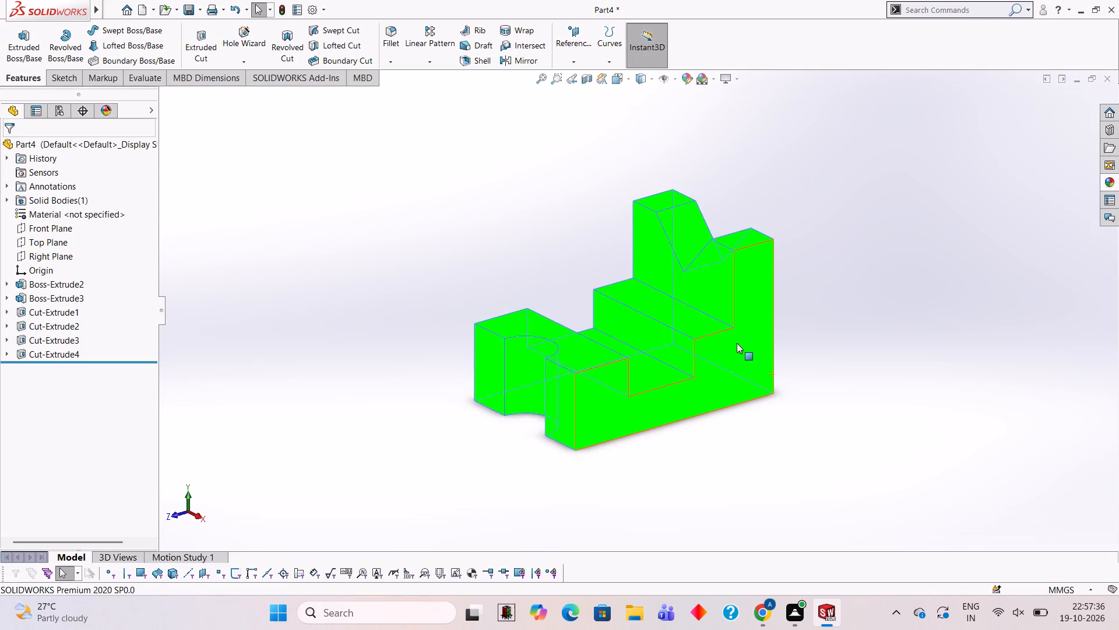
# Apply the Blue LED appearance to only the top face of the front block around the semicircular notch.
pyautogui.click(1113, 184)
pyautogui.scroll(2, 1004, 366)
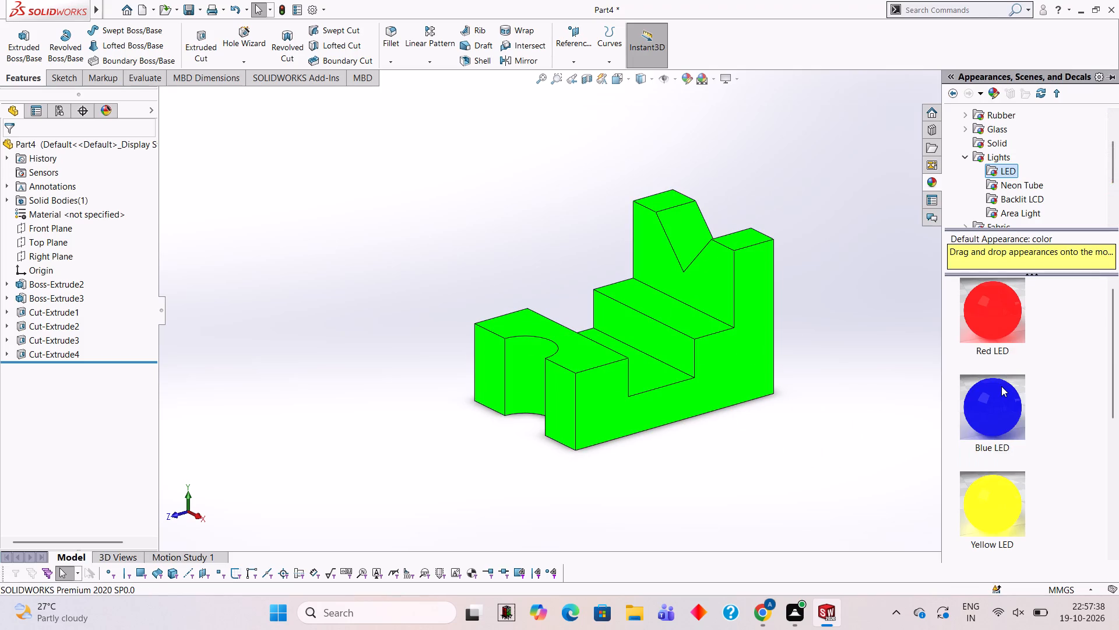
pyautogui.moveTo(1001, 386); pyautogui.dragTo(536, 336)
pyautogui.moveTo(536, 336); pyautogui.dragTo(522, 344)
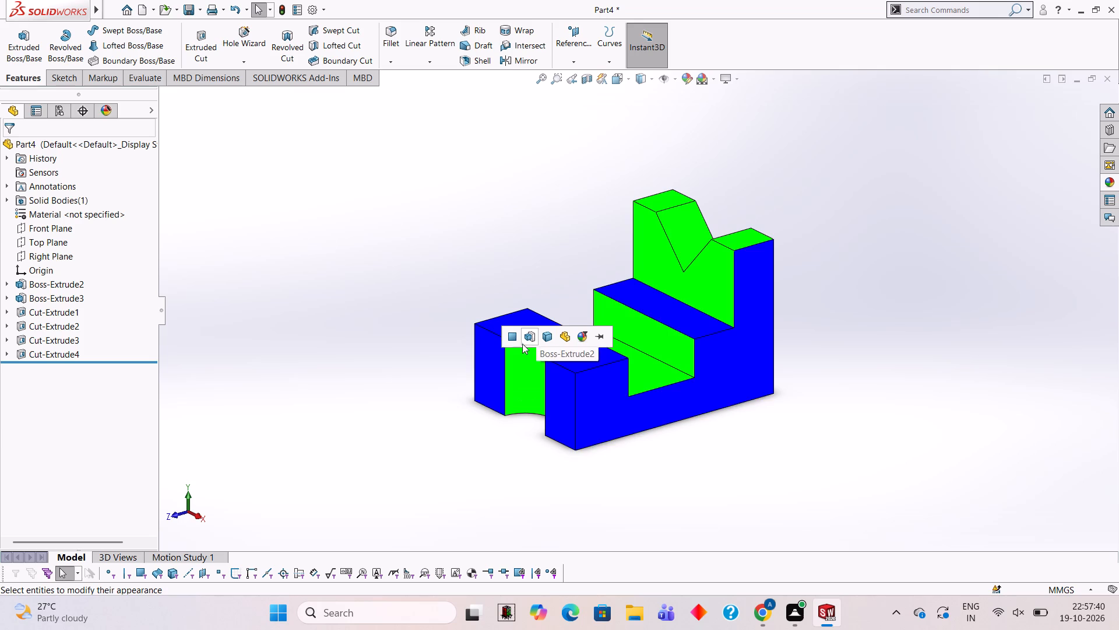
pyautogui.moveTo(522, 344); pyautogui.dragTo(513, 345)
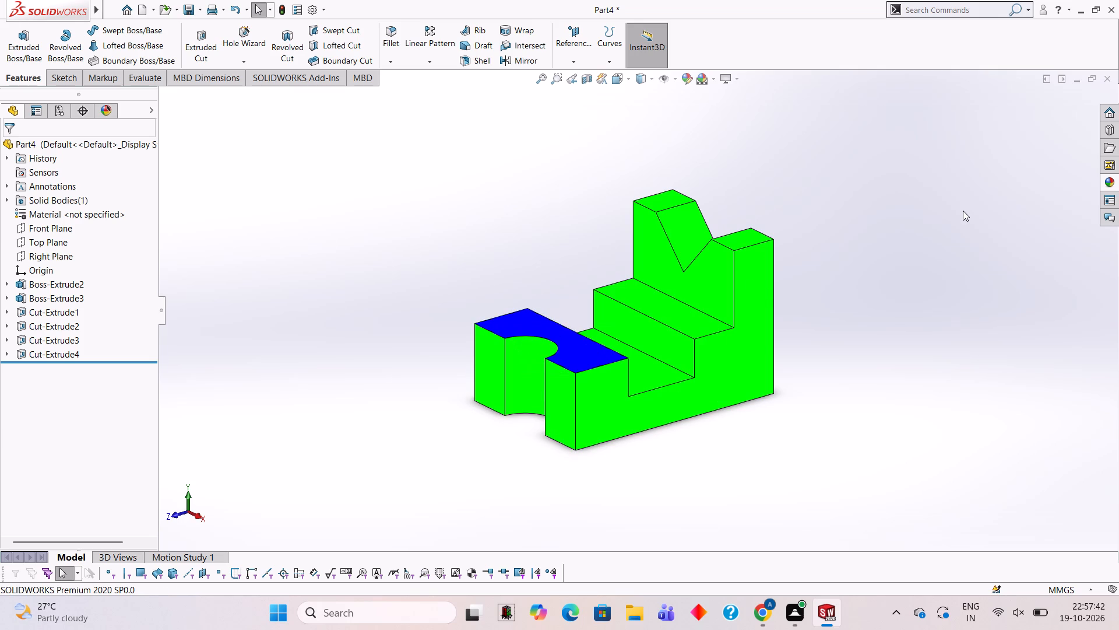
# Apply the Blue LED appearance to the whole upright extrusion feature, covering its front and top faces.
pyautogui.click(1113, 180)
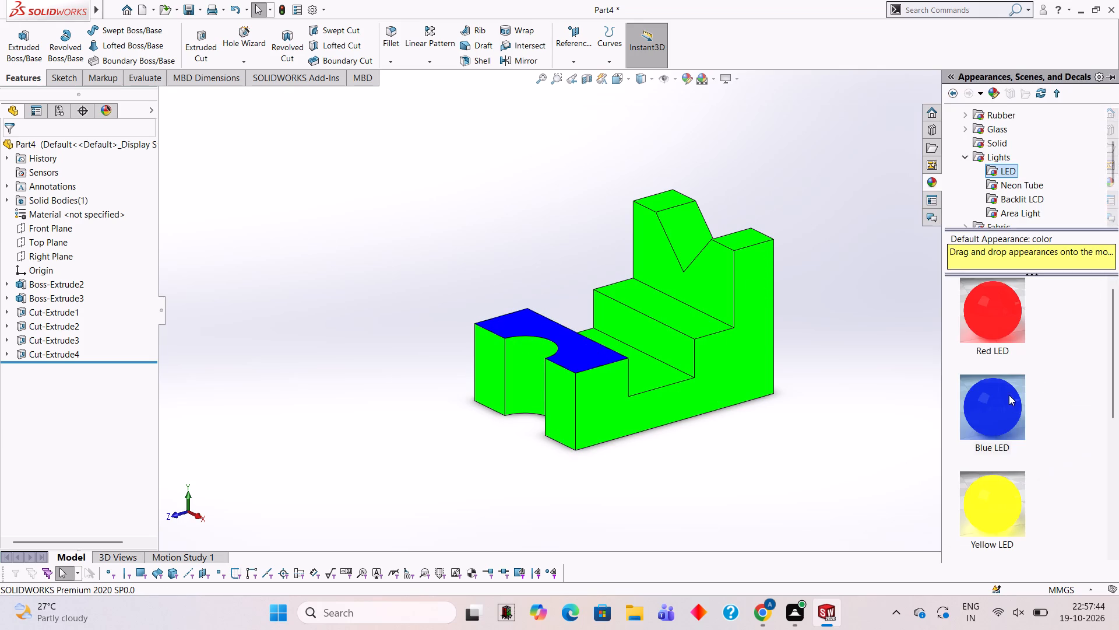
pyautogui.moveTo(1005, 398); pyautogui.dragTo(751, 218)
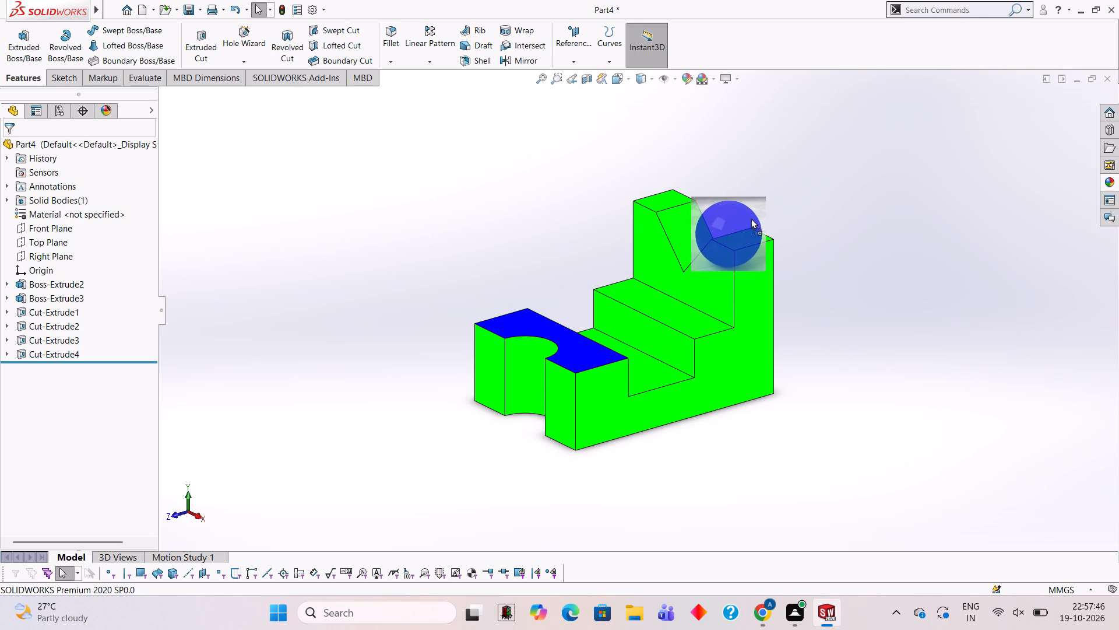
pyautogui.moveTo(751, 218); pyautogui.dragTo(753, 232)
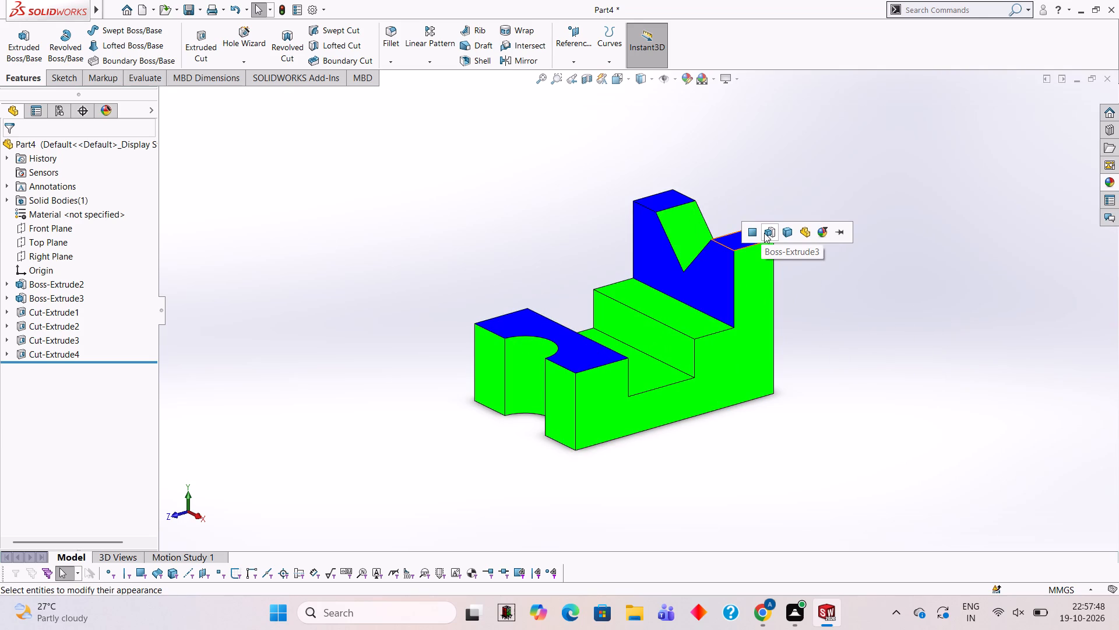
pyautogui.click(764, 233)
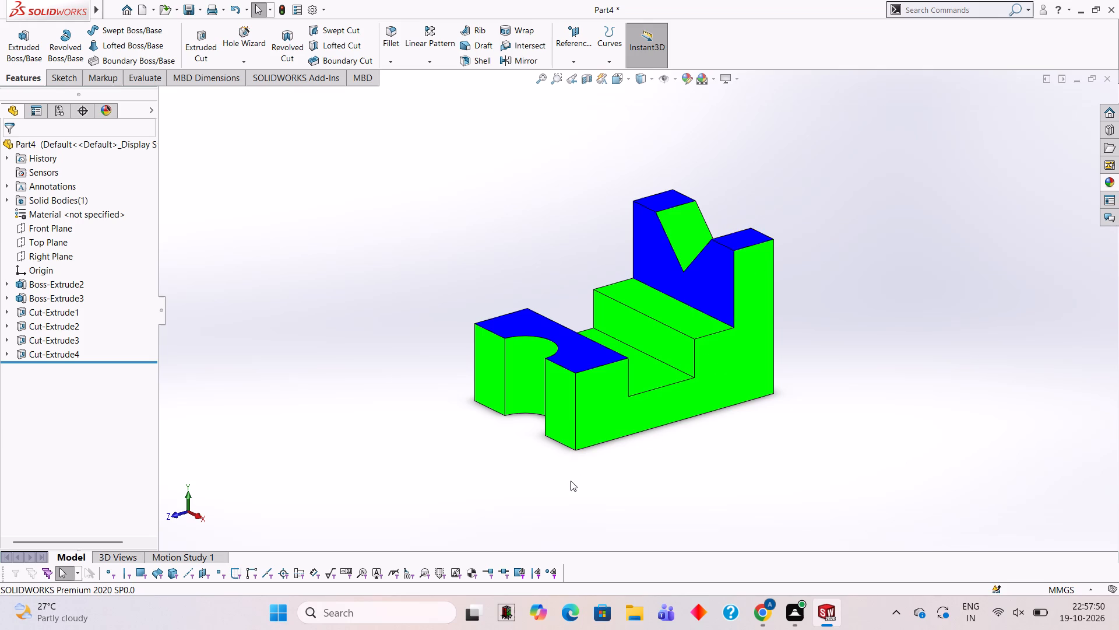
# Apply the Red LED appearance to only the curved face of the semicircular notch in the front block.
pyautogui.click(1106, 186)
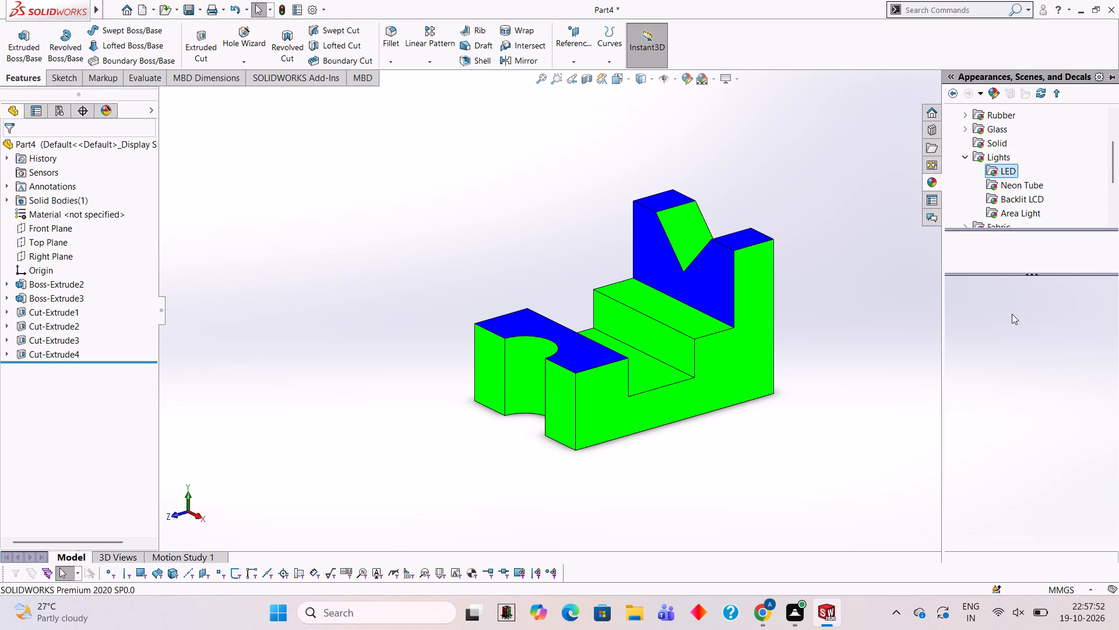
pyautogui.moveTo(1004, 313); pyautogui.dragTo(534, 372)
pyautogui.click(534, 372)
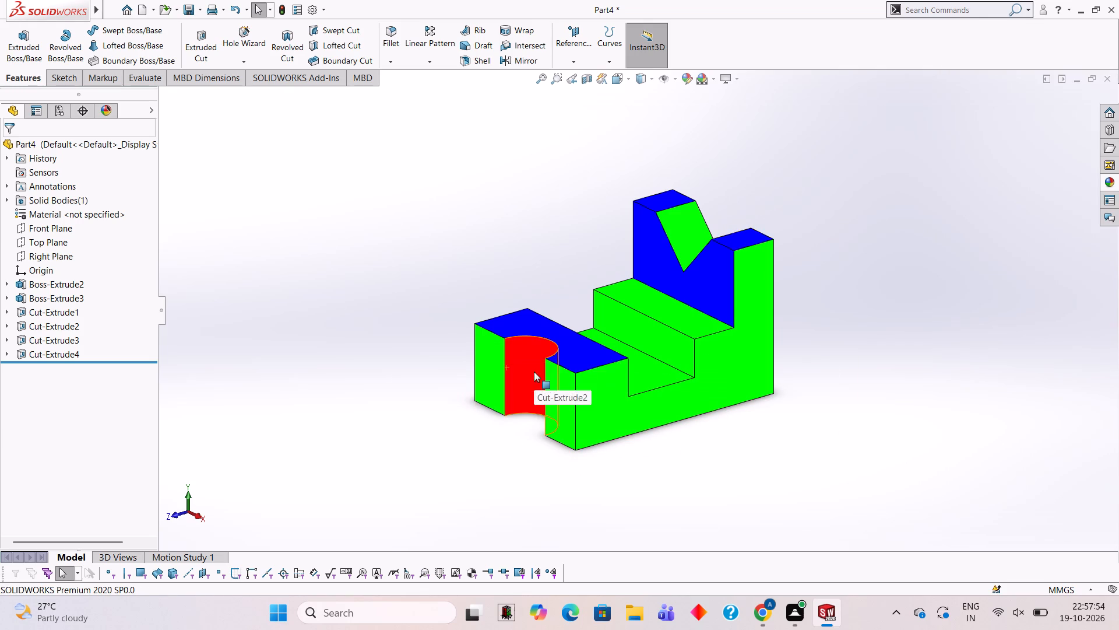
# Apply the Yellow LED appearance to only the horizontal step face at the foot of the upright.
pyautogui.scroll(3, 707, 391)
pyautogui.scroll(-1, 697, 381)
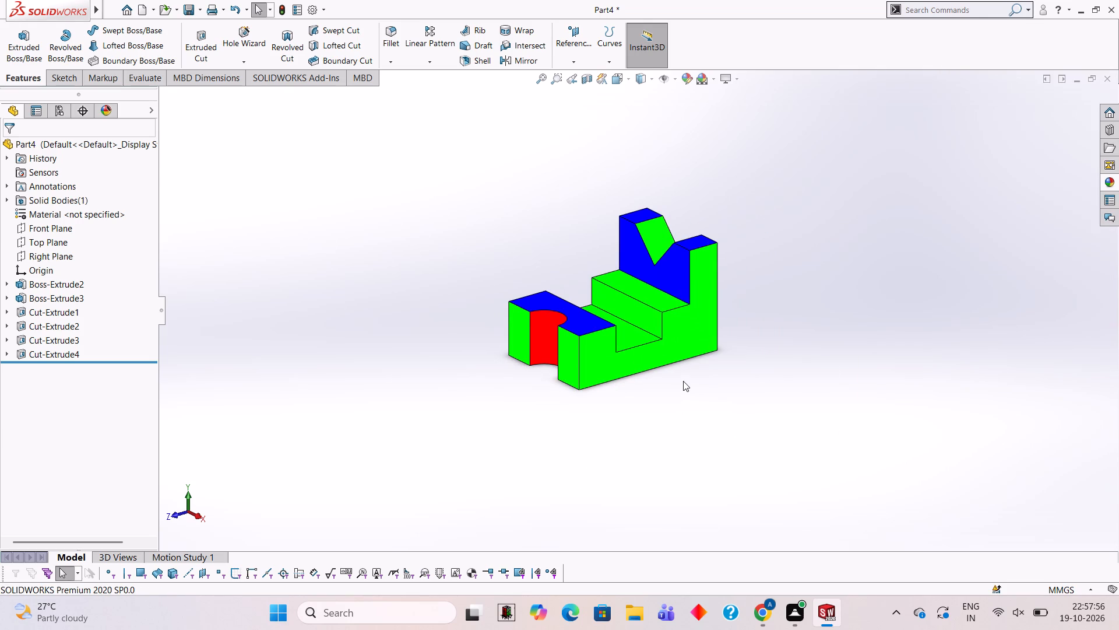
pyautogui.scroll(-3, 665, 330)
pyautogui.click(1109, 179)
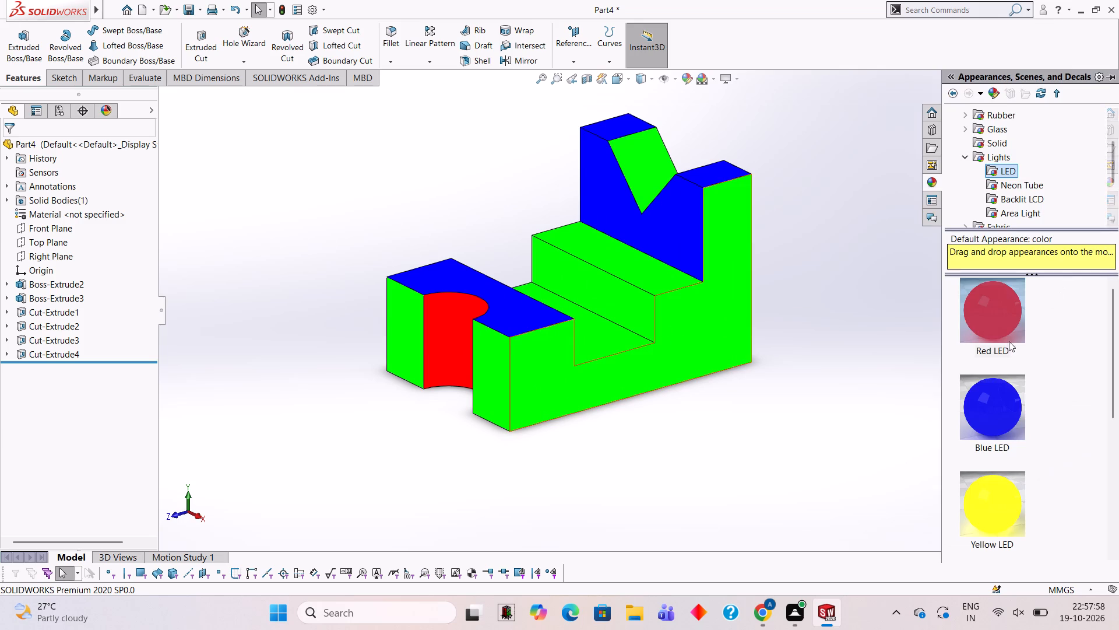
pyautogui.scroll(-1, 993, 435)
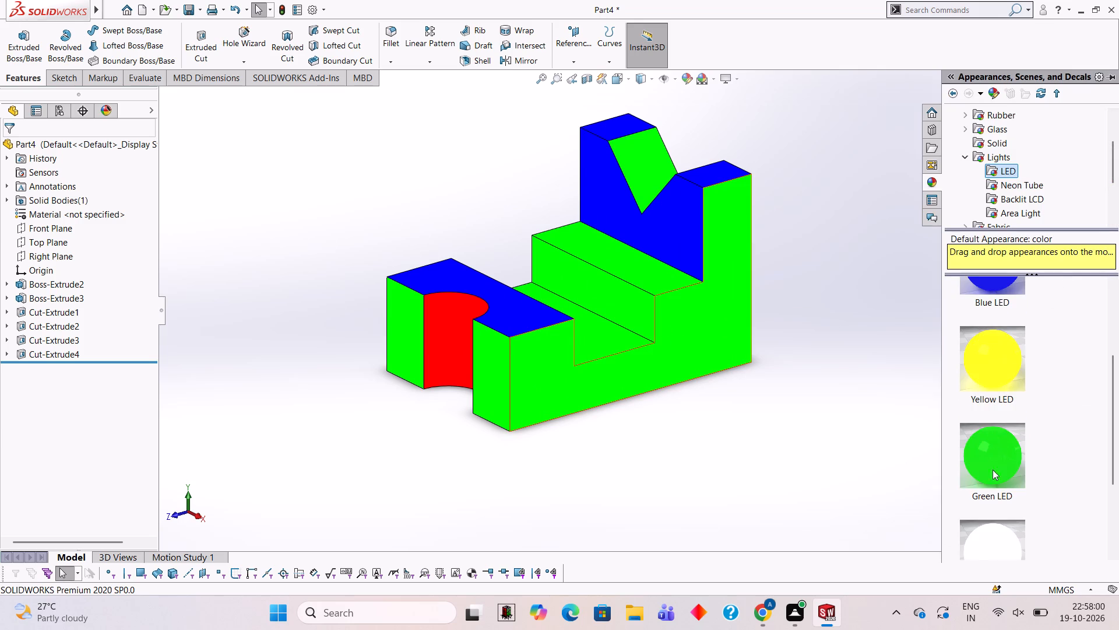
pyautogui.moveTo(987, 365); pyautogui.dragTo(646, 282)
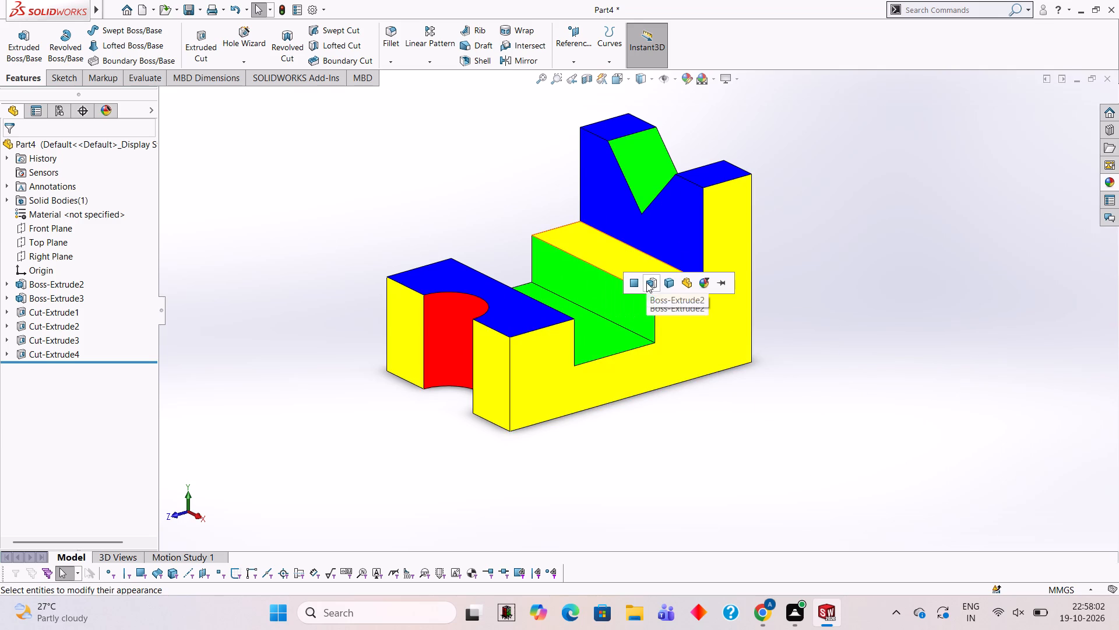
pyautogui.click(640, 282)
# Apply the Yellow LED appearance to only the vertical slot wall directly below the yellow step face.
pyautogui.scroll(-4, 656, 302)
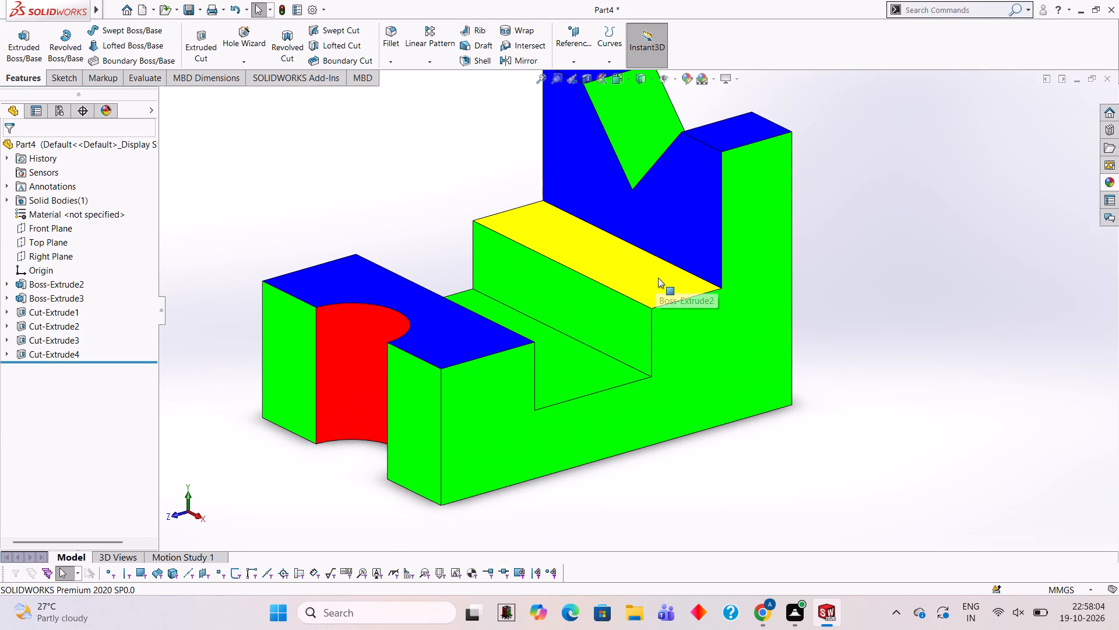
pyautogui.click(1106, 184)
pyautogui.moveTo(1009, 351); pyautogui.dragTo(686, 314)
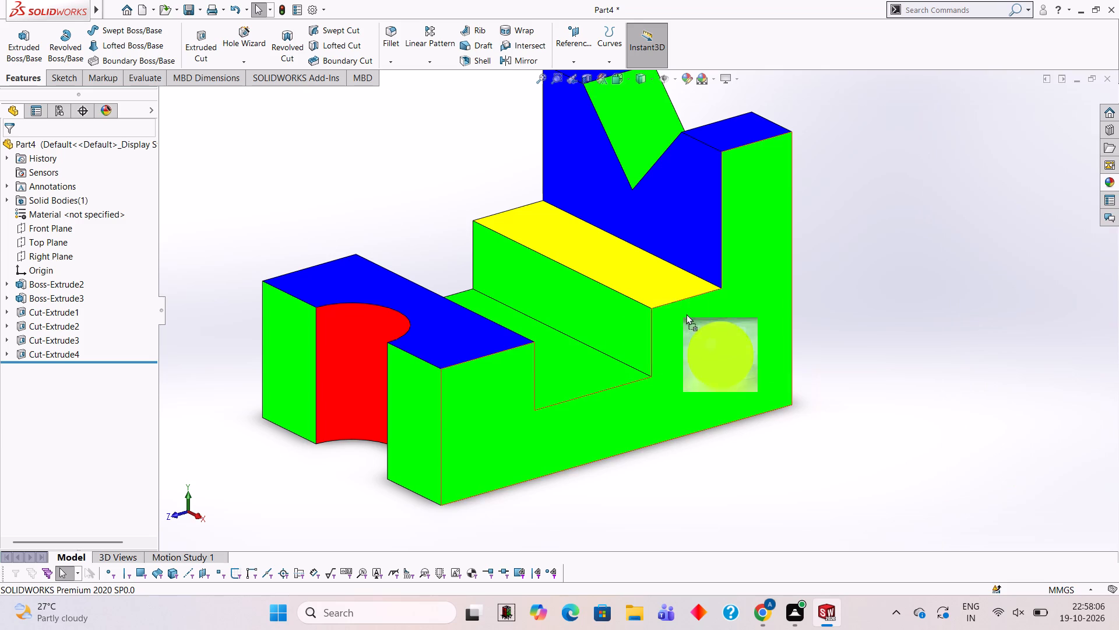
pyautogui.moveTo(686, 314); pyautogui.dragTo(629, 309)
pyautogui.click(629, 309)
# Apply the Red LED appearance to only the visible sloped face of the V-cut in the upright.
pyautogui.scroll(5, 629, 311)
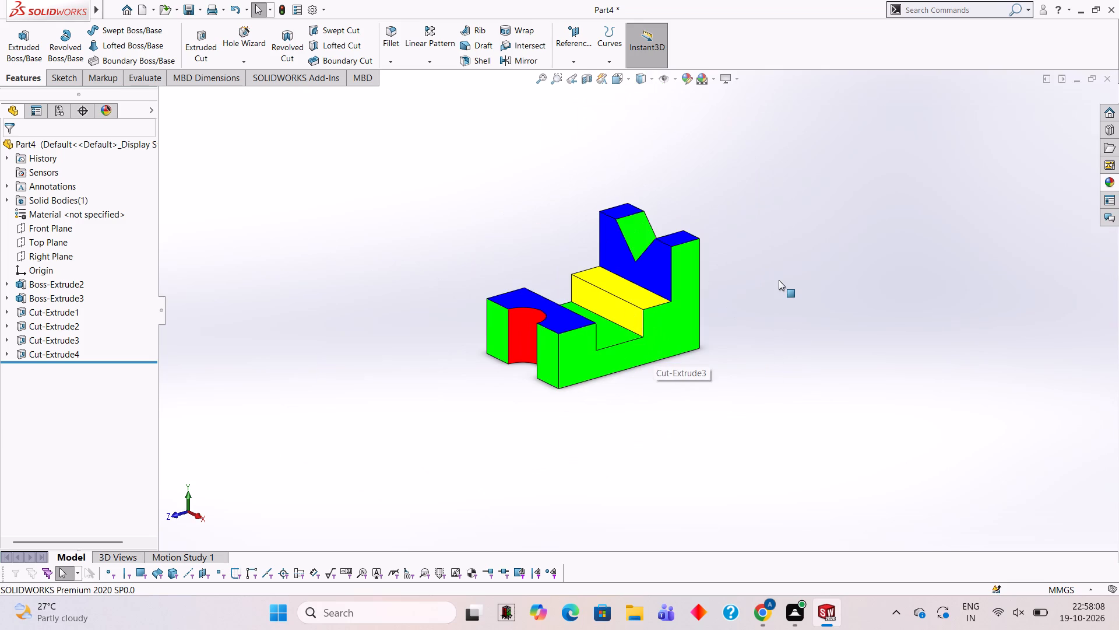
pyautogui.scroll(-2, 552, 243)
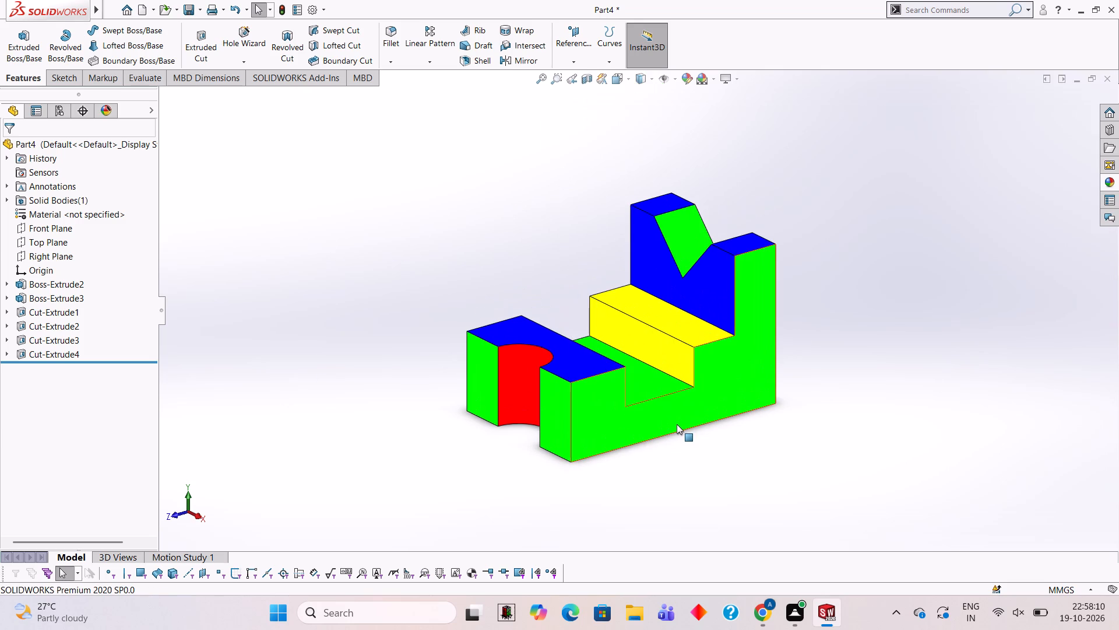
pyautogui.scroll(-2, 682, 293)
pyautogui.scroll(-2, 692, 195)
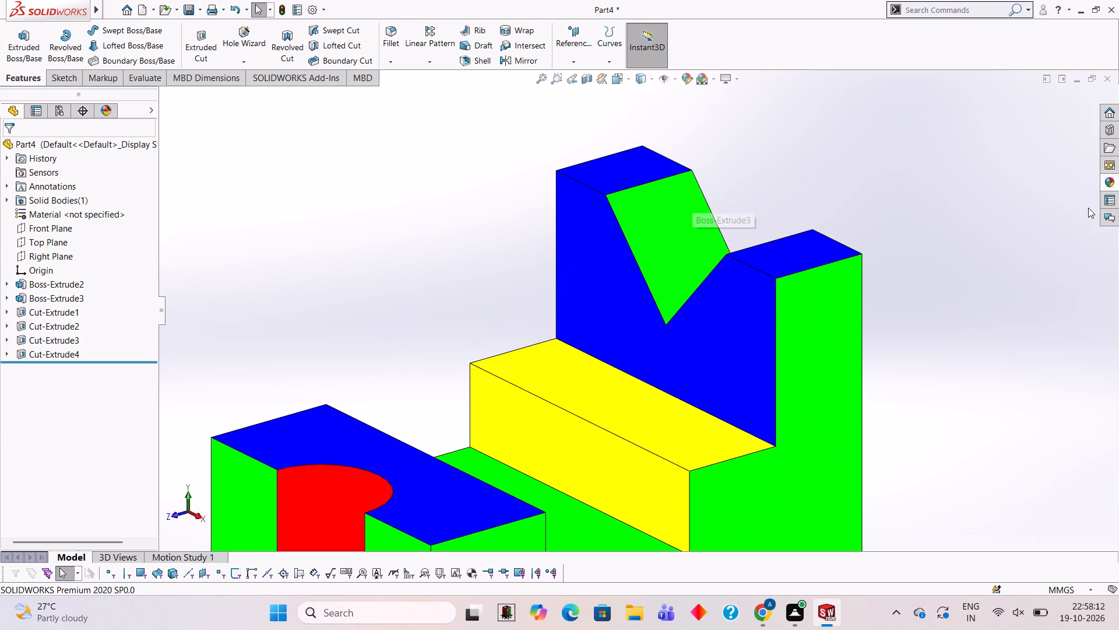
pyautogui.click(1107, 187)
pyautogui.scroll(4, 1020, 353)
pyautogui.moveTo(998, 302); pyautogui.dragTo(821, 356)
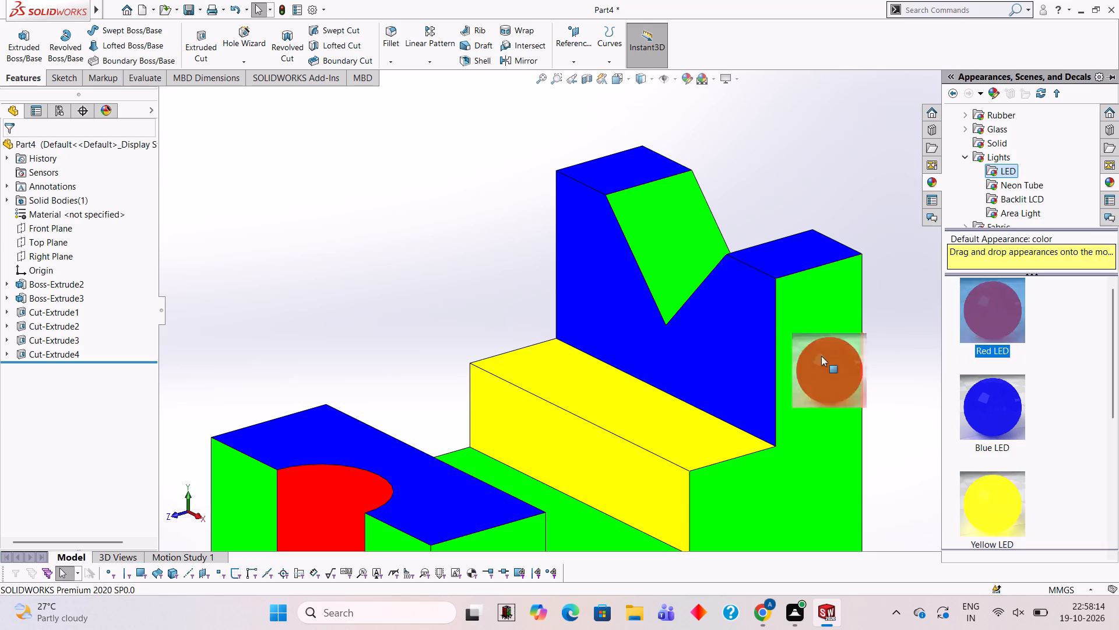
pyautogui.moveTo(821, 356); pyautogui.dragTo(674, 230)
pyautogui.click(684, 230)
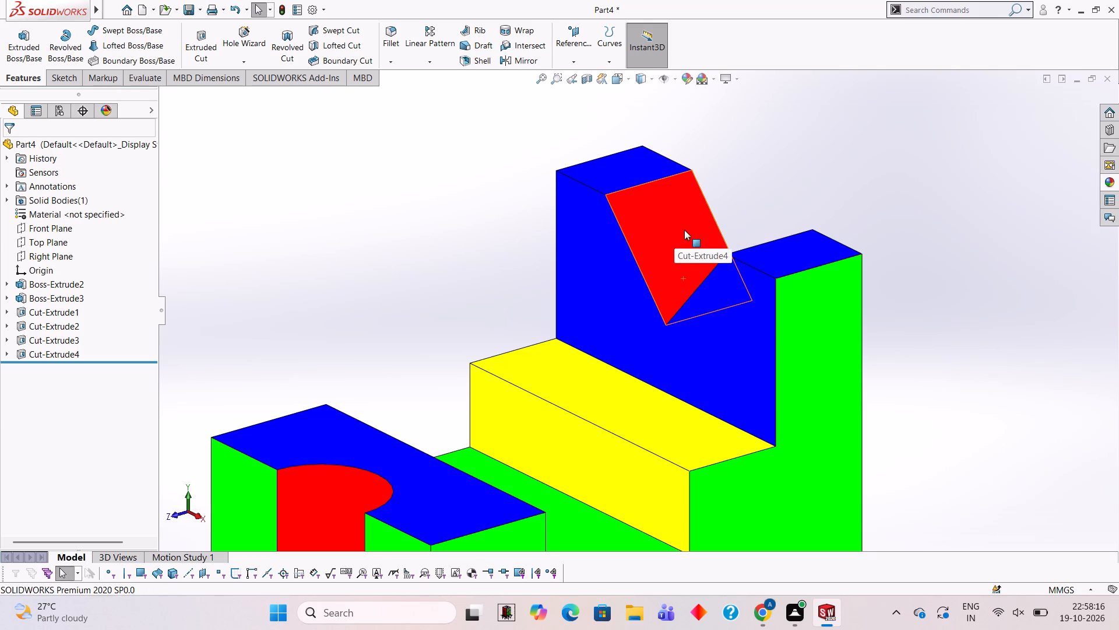
# Examine the coloured block's faces, from the notch to the V-cut upright.
pyautogui.moveTo(684, 242); pyautogui.dragTo(668, 242, button='middle')
pyautogui.scroll(3, 684, 297)
pyautogui.moveTo(657, 336); pyautogui.dragTo(676, 335, button='middle')
pyautogui.scroll(3, 589, 391)
pyautogui.scroll(-2, 585, 387)
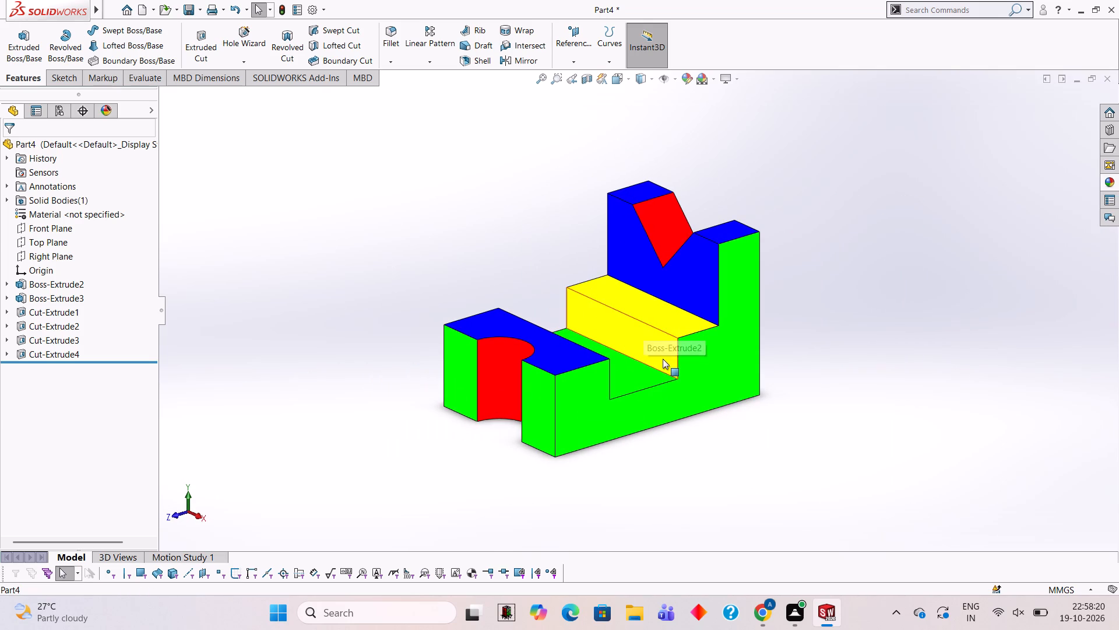
pyautogui.scroll(-2, 636, 358)
pyautogui.scroll(3, 632, 351)
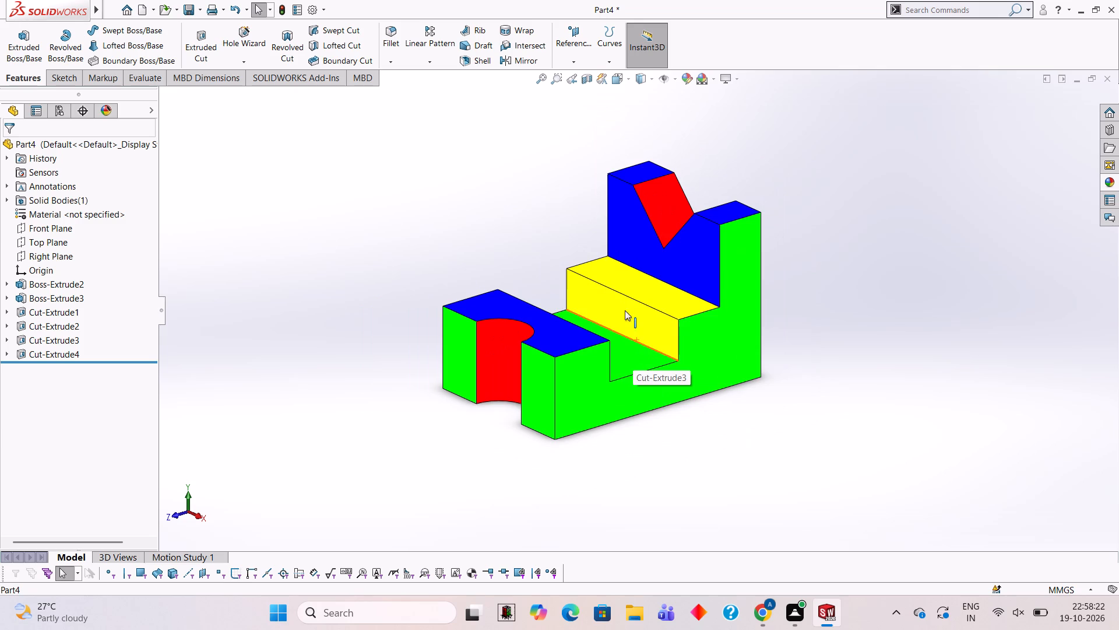
pyautogui.scroll(-2, 622, 292)
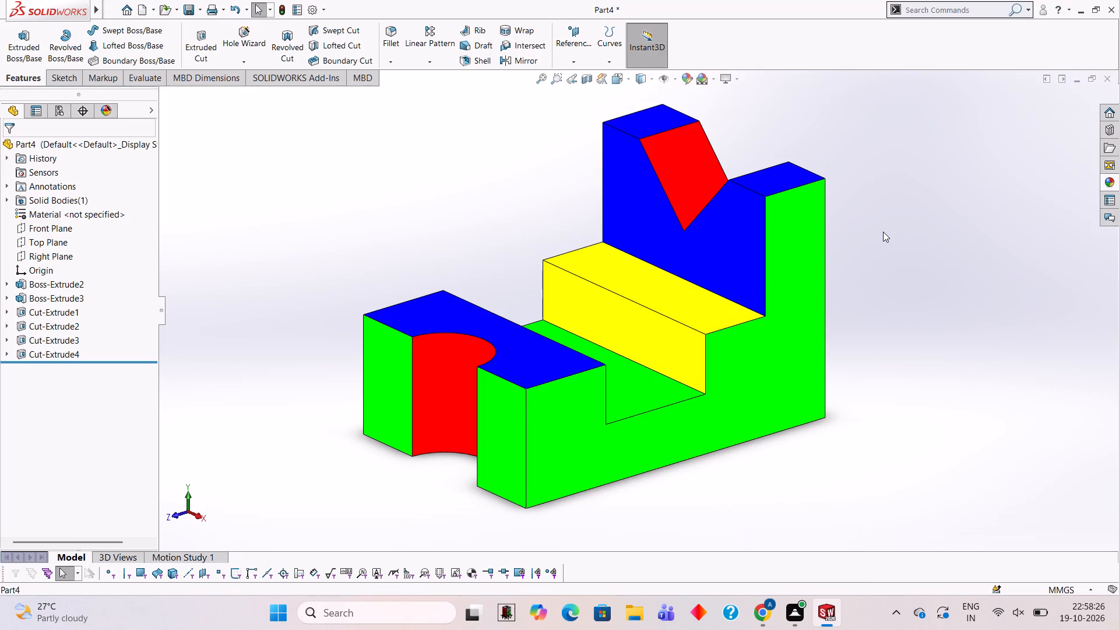
# Save the part in the Documents folder as a SOLIDWORKS part named "support steel".
pyautogui.hotkey('ctrl', 's')
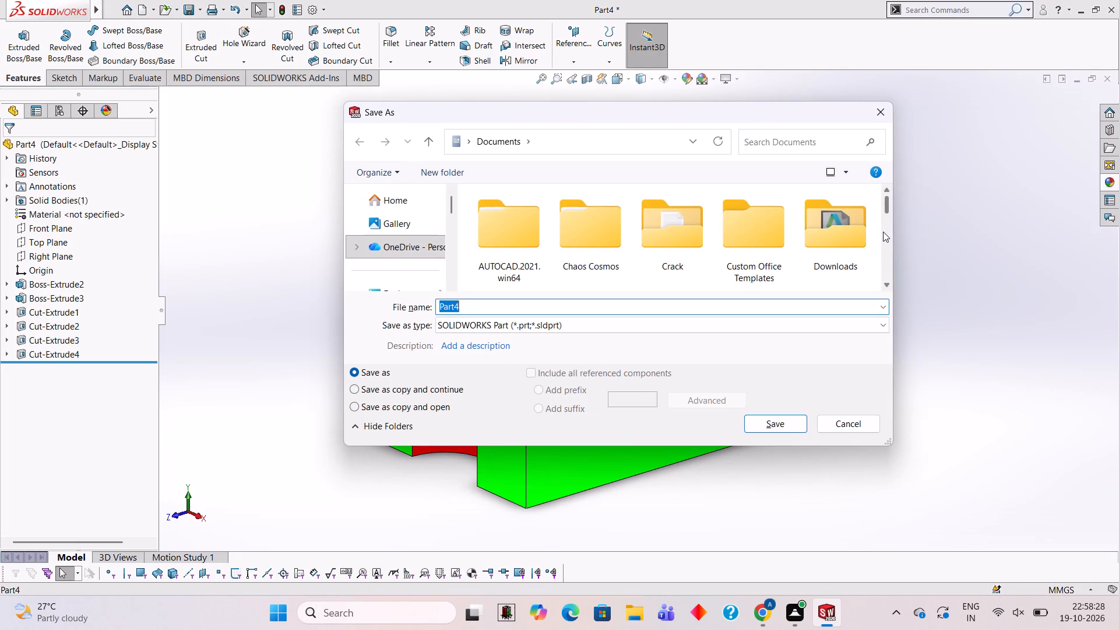
pyautogui.write('su')
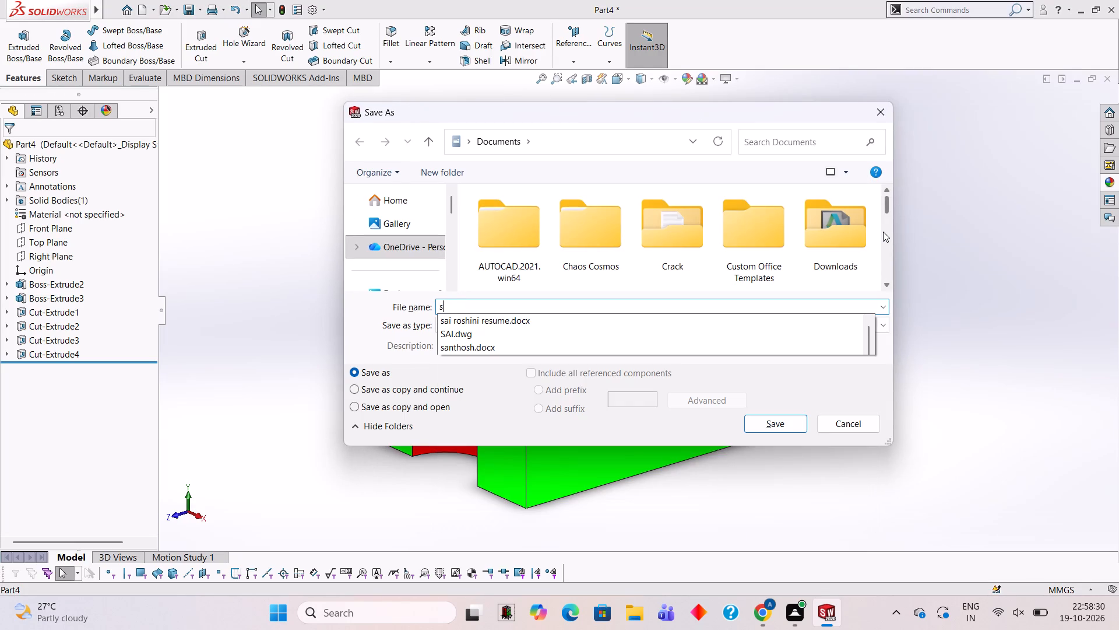
pyautogui.press('p')
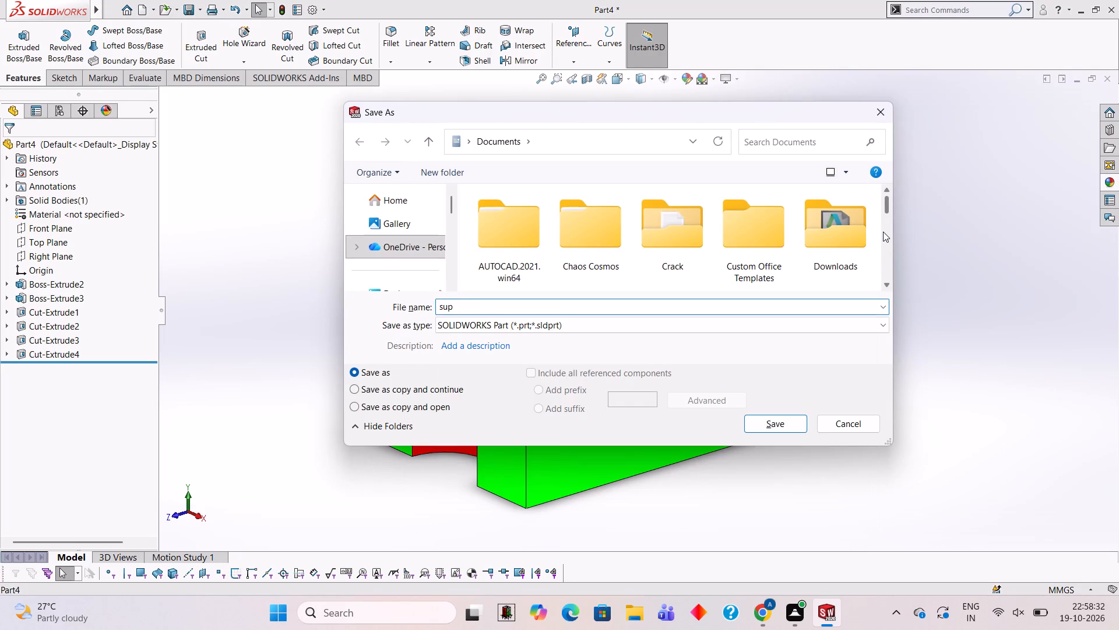
pyautogui.write('po')
pyautogui.write('rt')
pyautogui.press('space')
pyautogui.write('stell')
pyautogui.press('space')
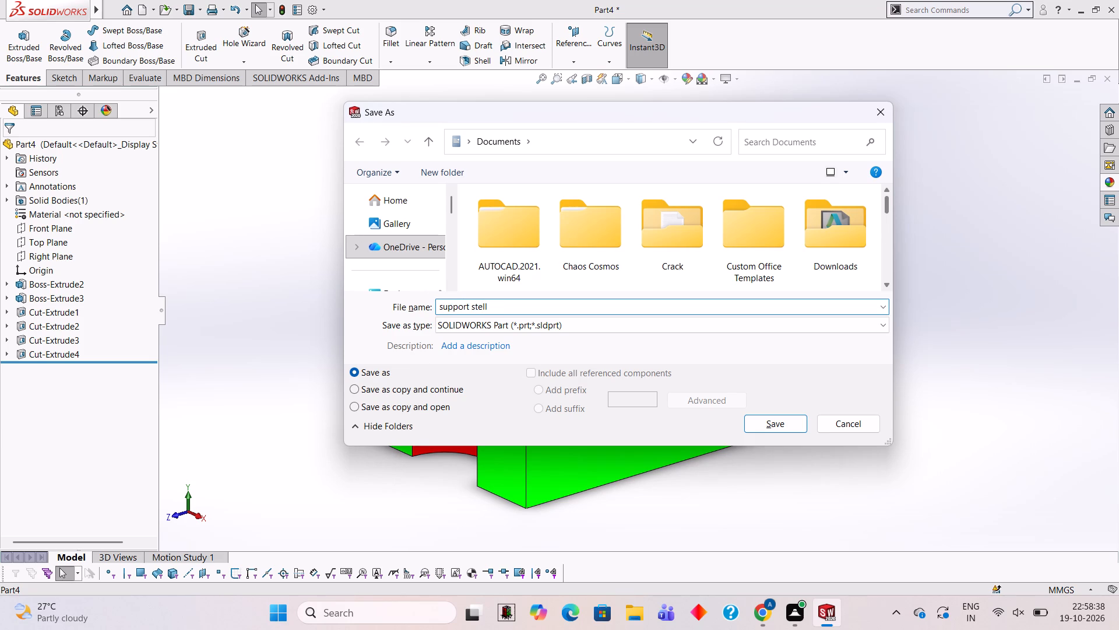
pyautogui.press('BackSpace')
pyautogui.press('BackSpace')
pyautogui.press('BackSpace')
pyautogui.write('el')
pyautogui.press('space')
pyautogui.click(800, 426)
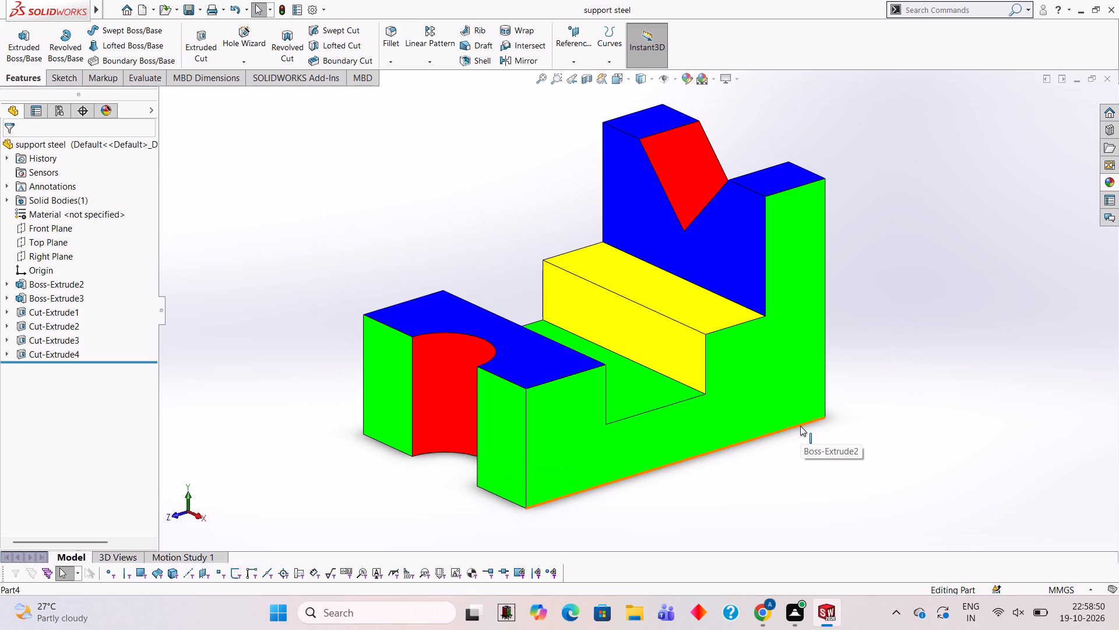
# Save a PDF copy of the part as "support steel" in the Documents folder.
pyautogui.click(198, 2)
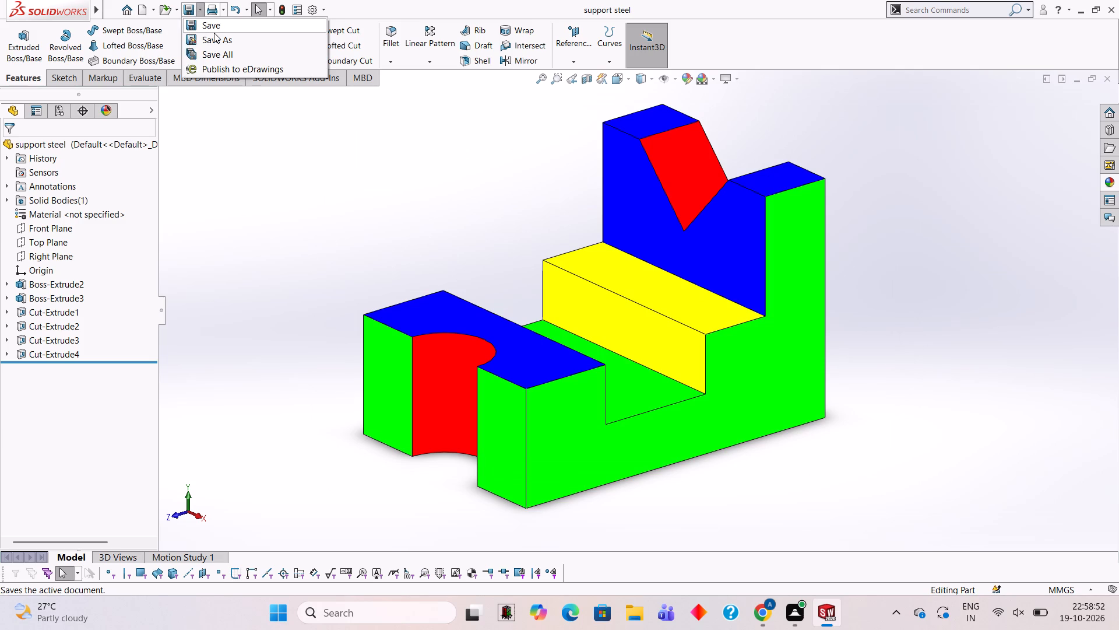
pyautogui.click(214, 33)
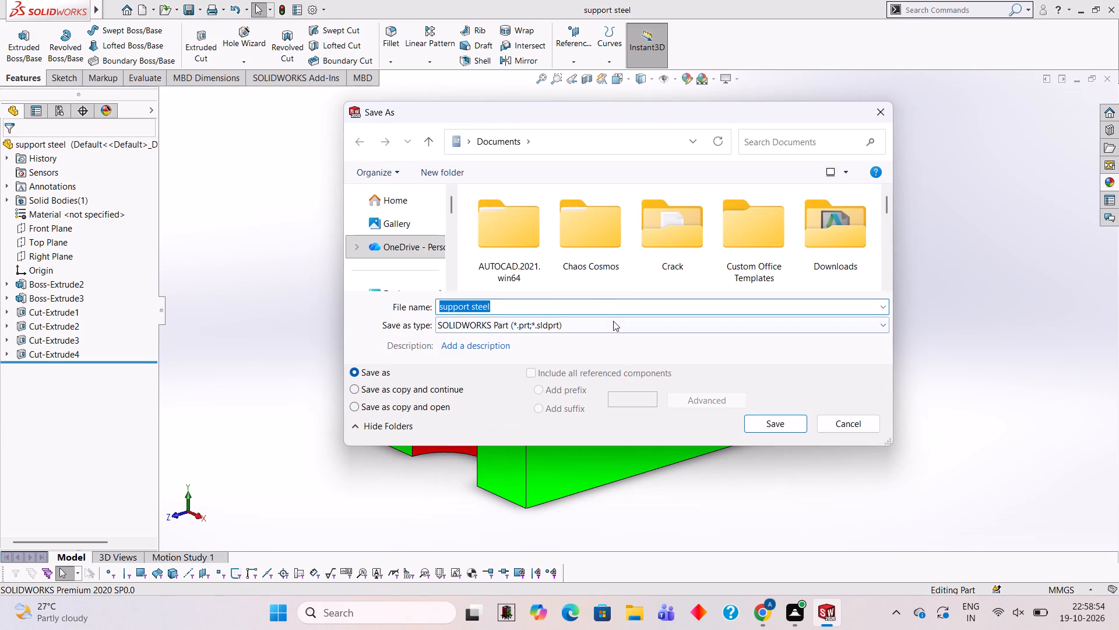
pyautogui.click(613, 321)
pyautogui.click(566, 93)
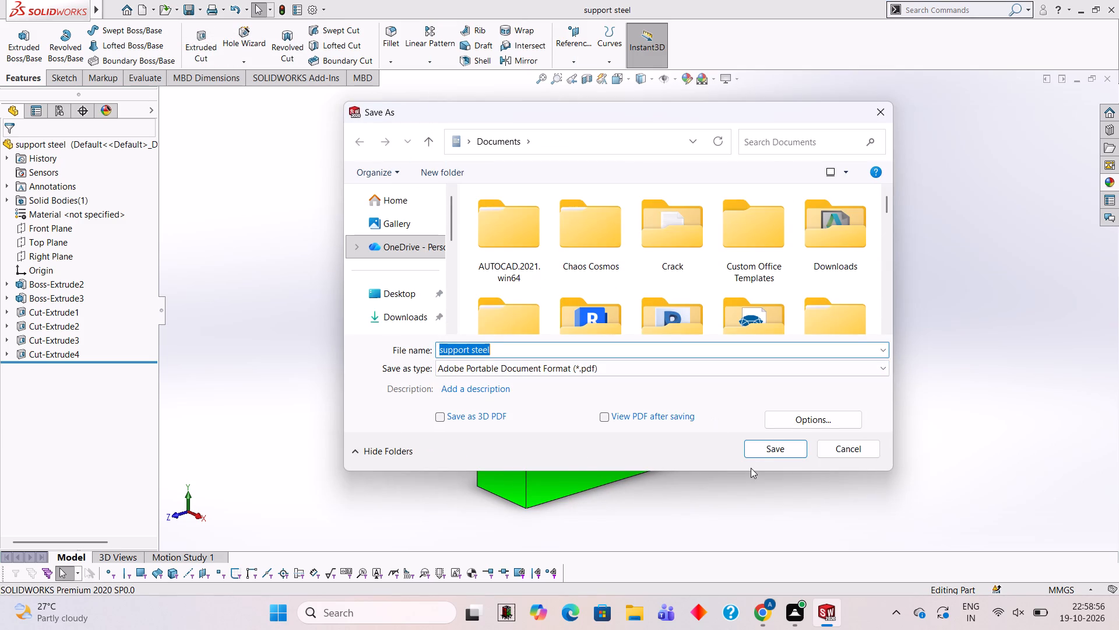
pyautogui.click(762, 450)
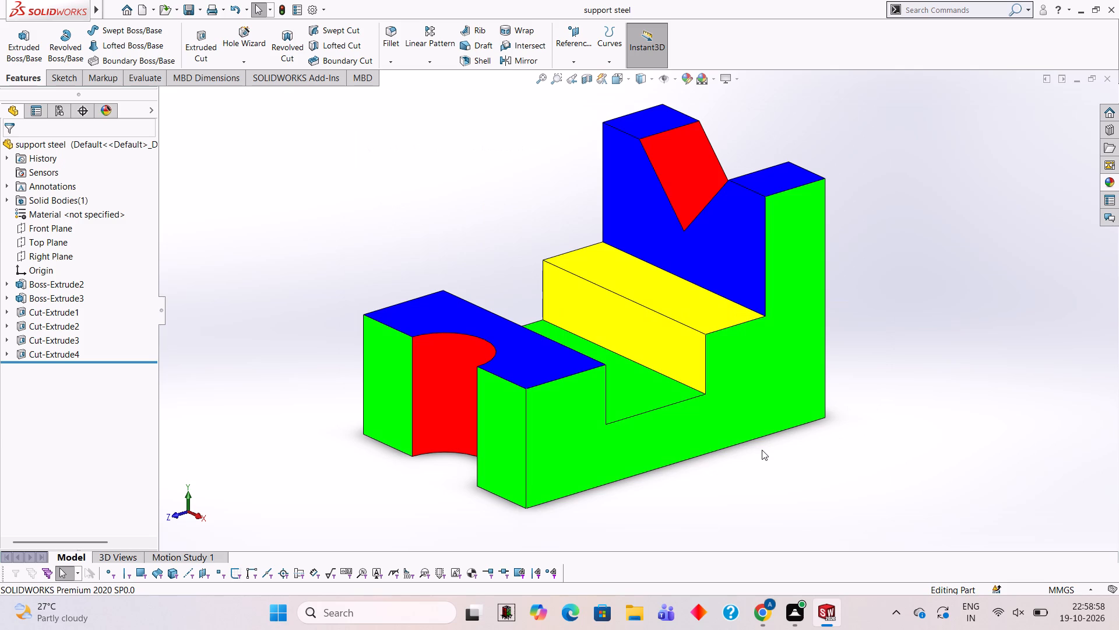